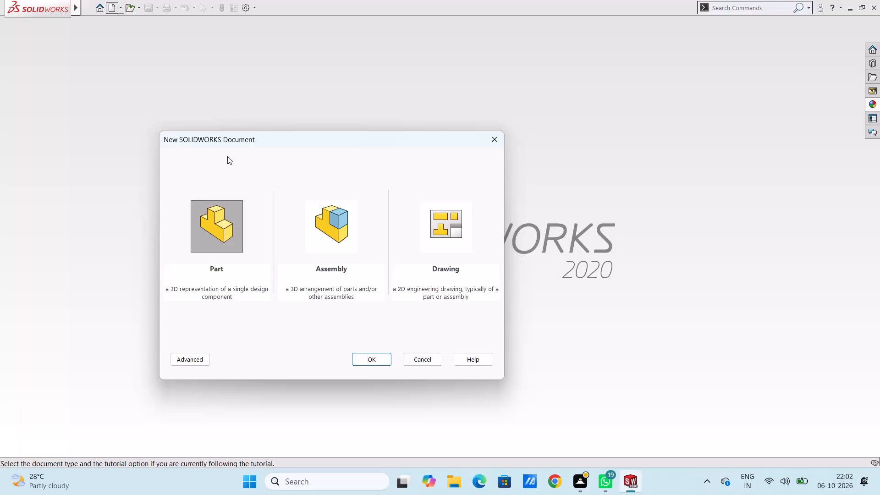
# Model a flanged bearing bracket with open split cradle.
# Create a new part document.
pyautogui.click(362, 363)
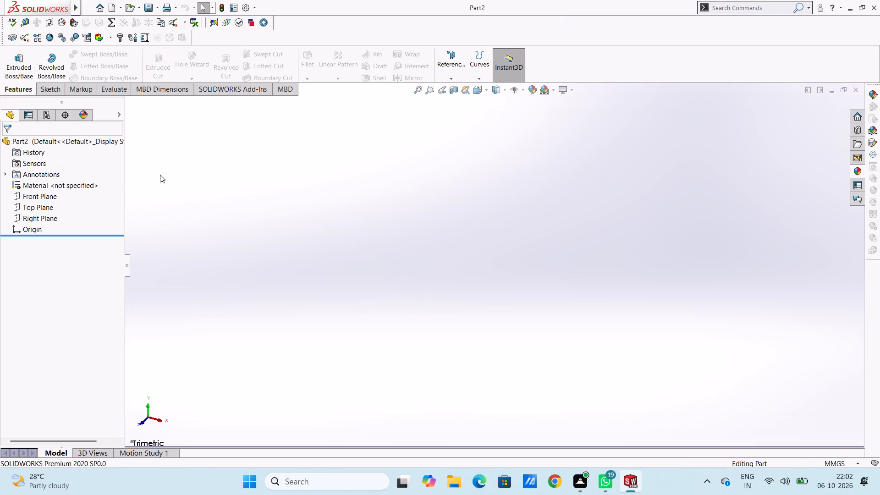
# On the Front Plane, sketch two concentric circles centred on the origin, about 26 mm and 91 mm in diameter.
pyautogui.click(33, 199)
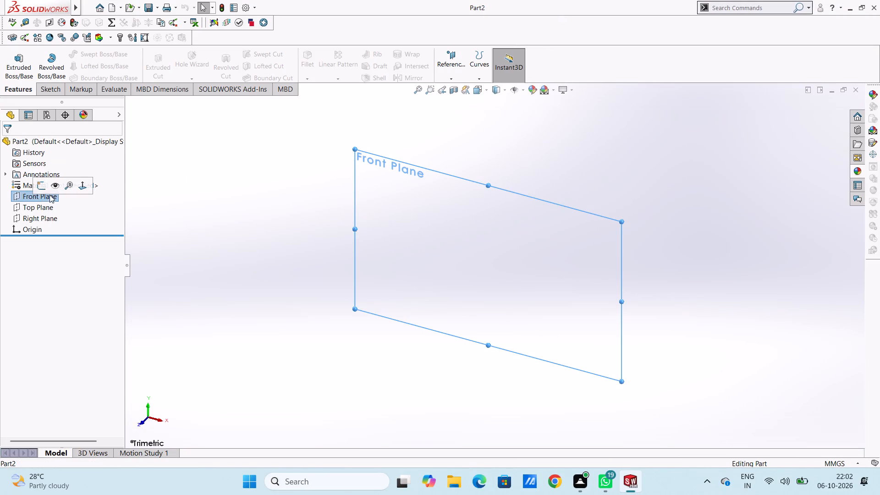
pyautogui.click(39, 188)
pyautogui.click(237, 266)
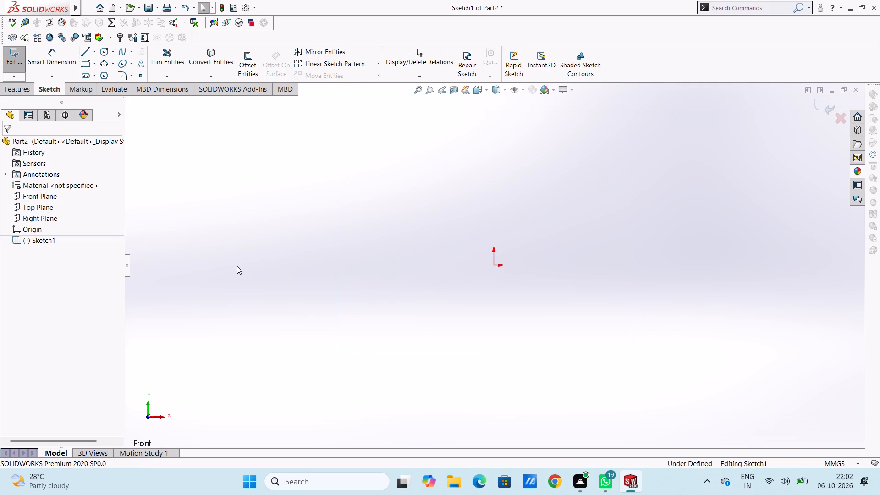
pyautogui.click(101, 52)
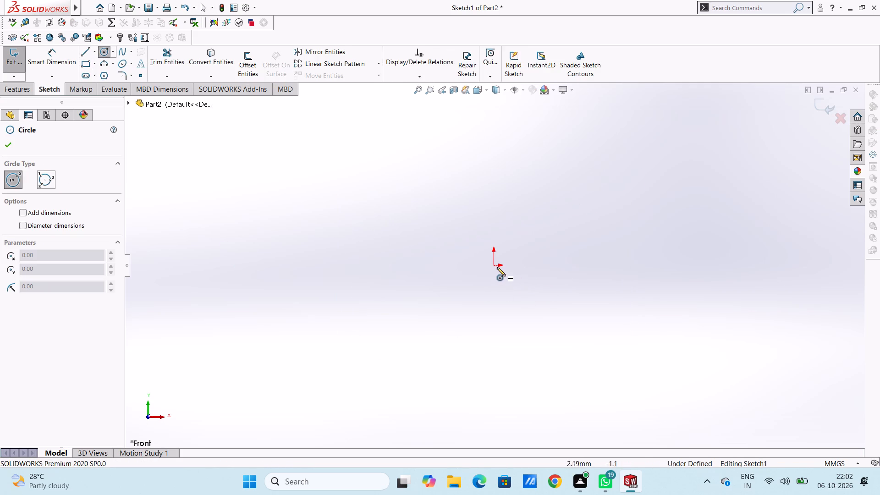
pyautogui.moveTo(494, 266); pyautogui.dragTo(507, 281)
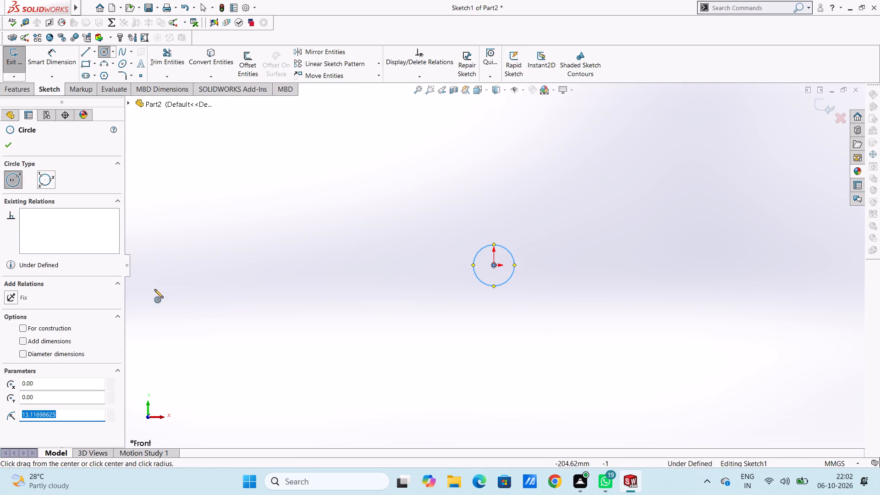
pyautogui.click(492, 265)
pyautogui.click(525, 330)
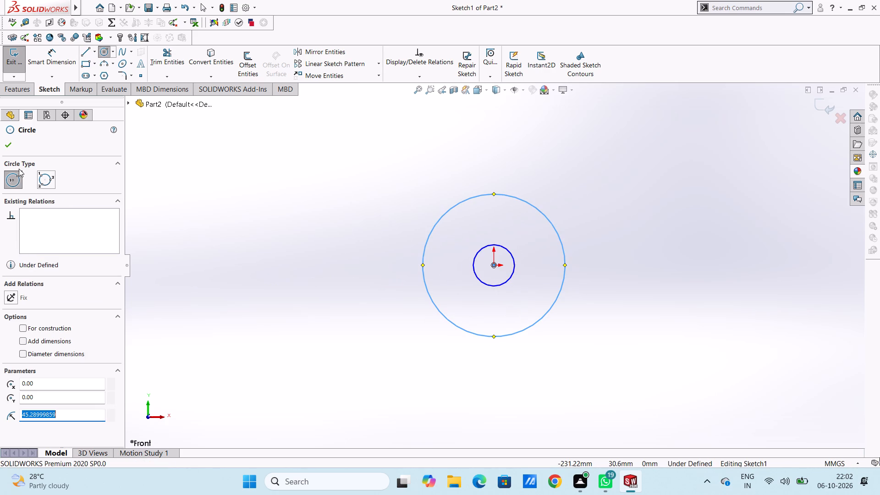
pyautogui.click(11, 151)
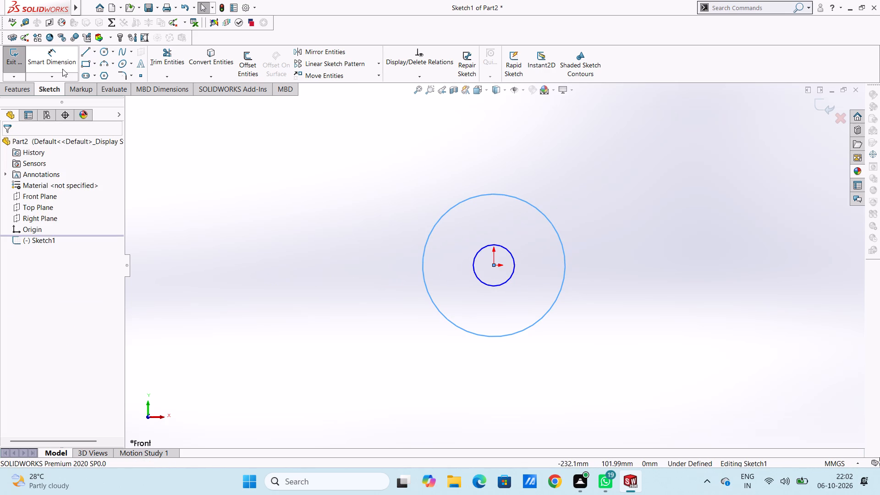
# Dimension the outer circle's diameter as 120 mm and the inner circle's diameter as 110 mm.
pyautogui.click(58, 64)
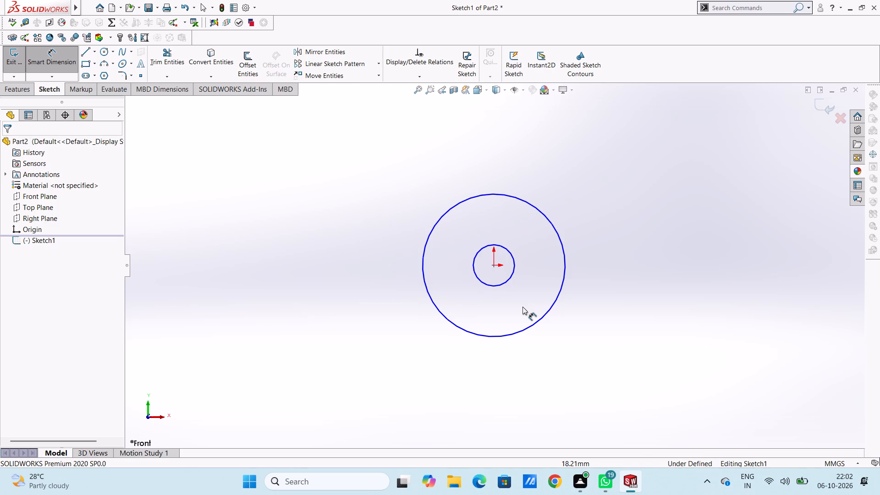
pyautogui.click(517, 330)
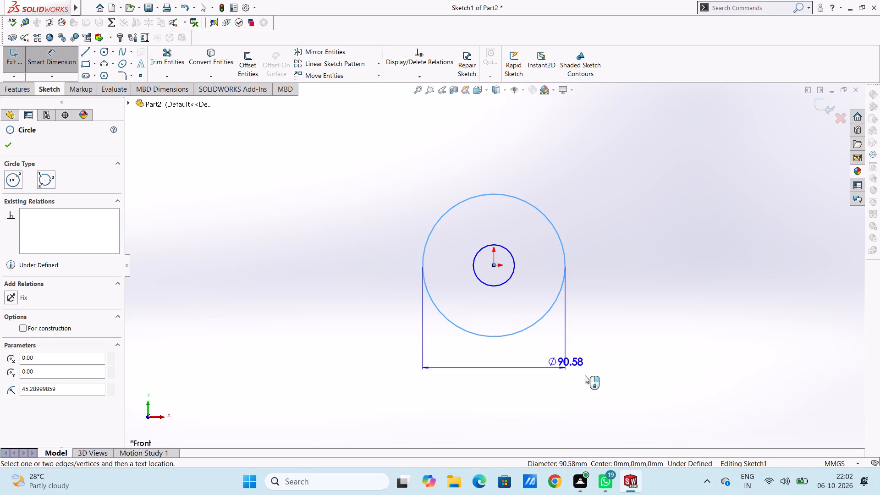
pyautogui.click(668, 389)
pyautogui.write('120')
pyautogui.press('Return')
pyautogui.click(642, 315)
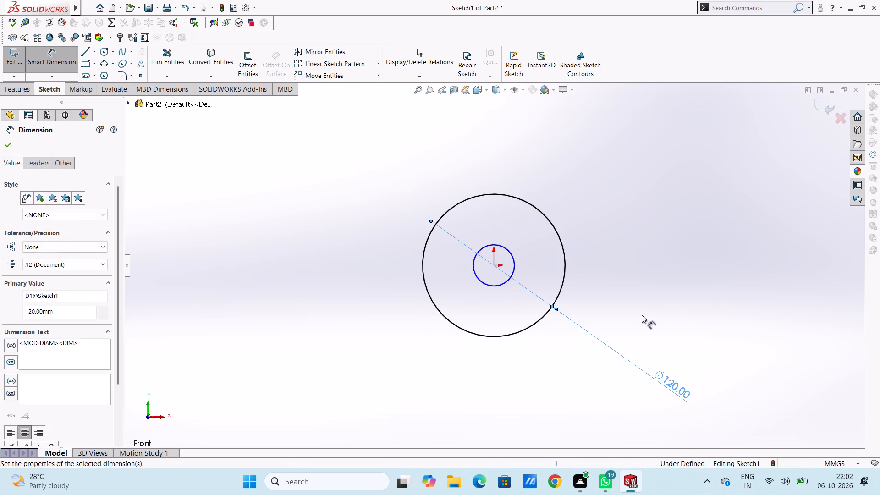
pyautogui.click(517, 265)
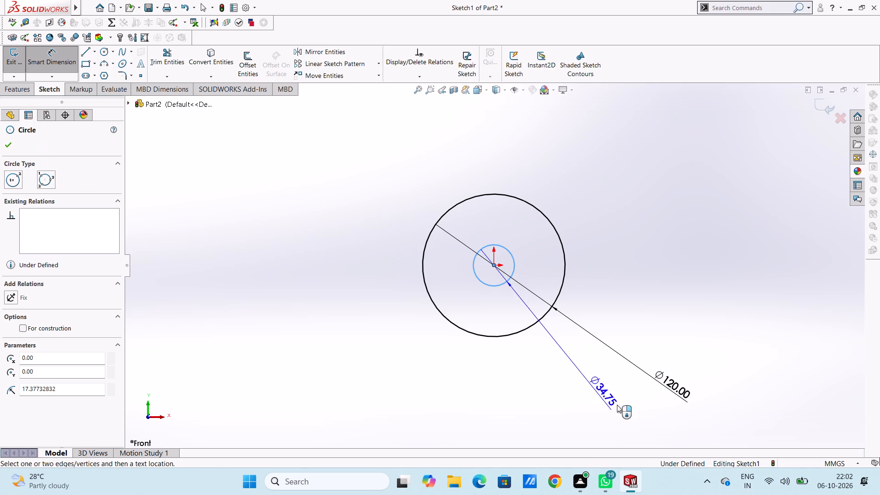
pyautogui.click(617, 401)
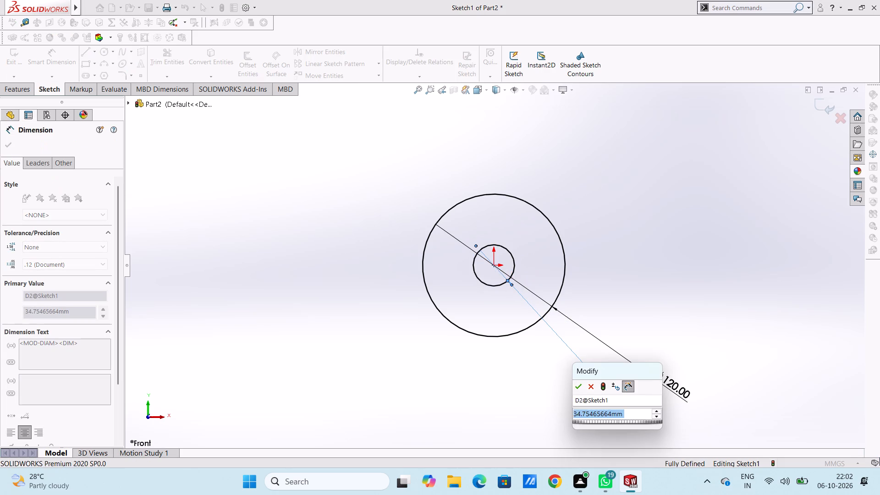
pyautogui.write('110')
pyautogui.press('Return')
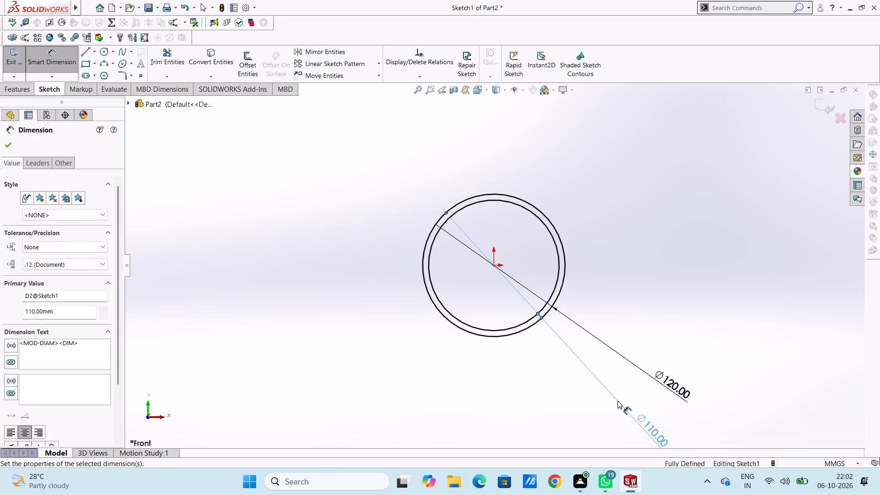
pyautogui.click(624, 225)
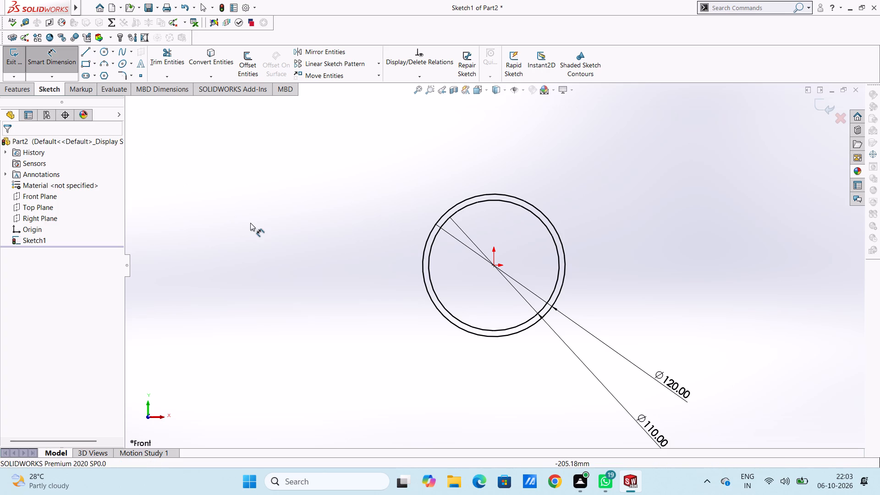
# Extrude the ring profile as a blind boss with a depth of 15 mm.
pyautogui.click(28, 88)
pyautogui.click(15, 64)
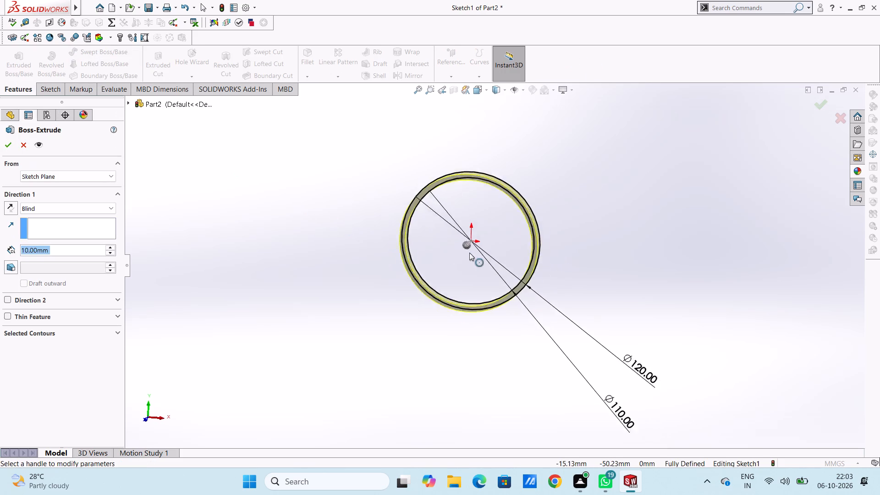
pyautogui.click(441, 187)
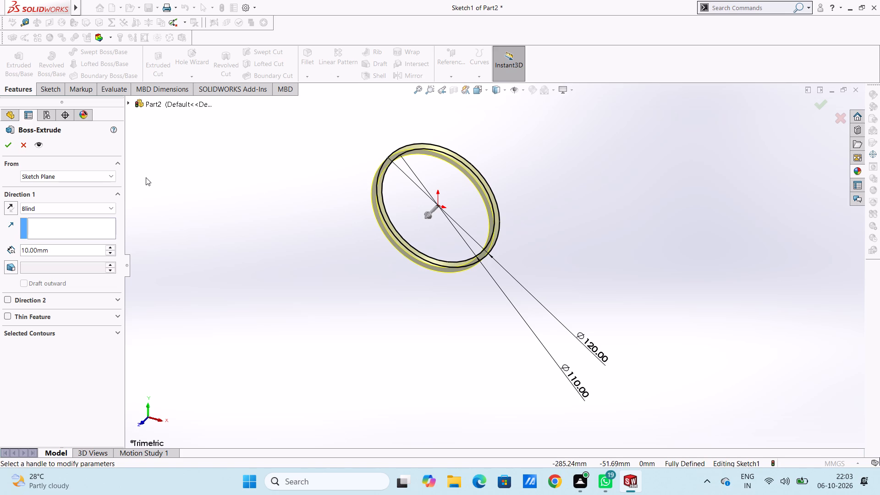
pyautogui.doubleClick(59, 249)
pyautogui.write('15')
pyautogui.press('Return')
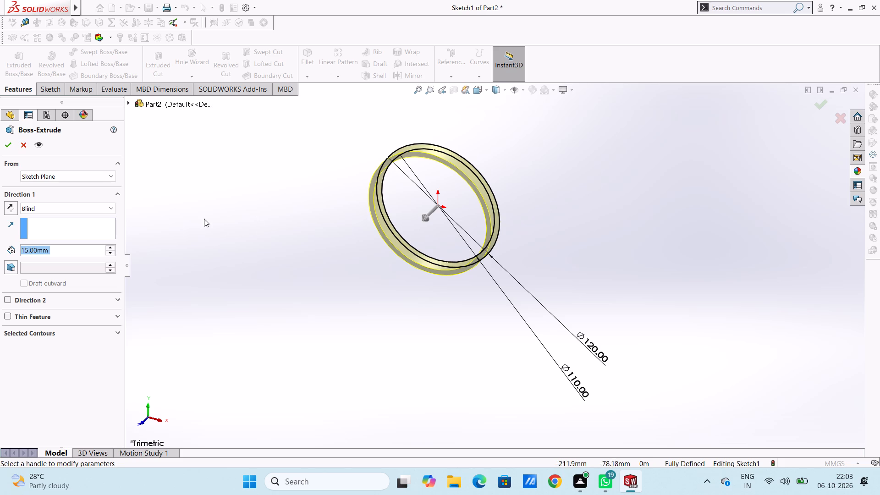
pyautogui.click(6, 148)
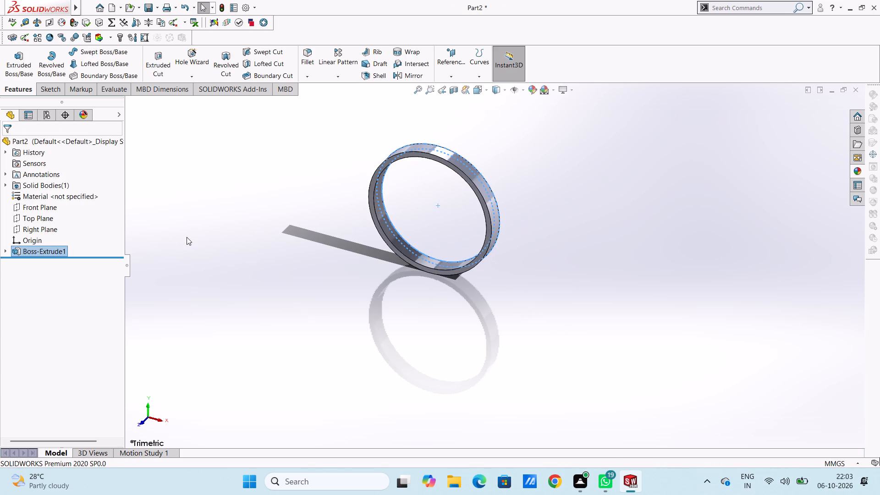
pyautogui.click(187, 237)
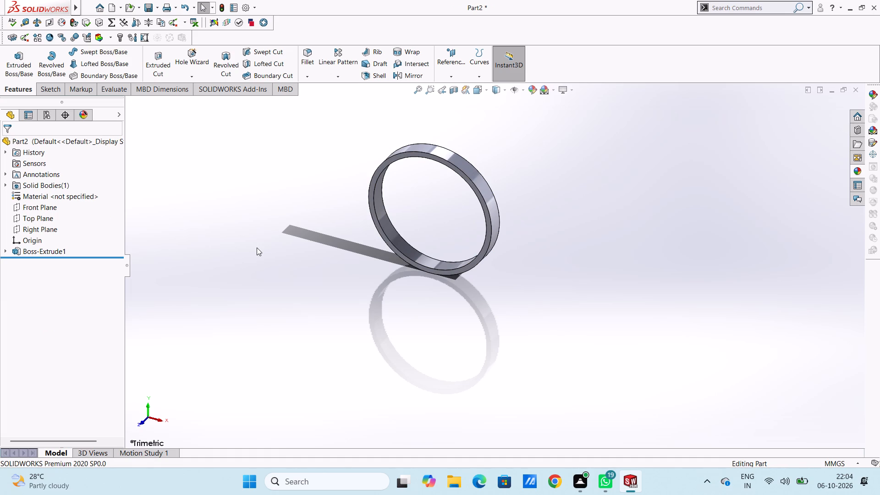
# On the ring's front face, sketch a circle centred on the origin and matching the ring's outer edge.
pyautogui.hotkey('ctrl', '1')
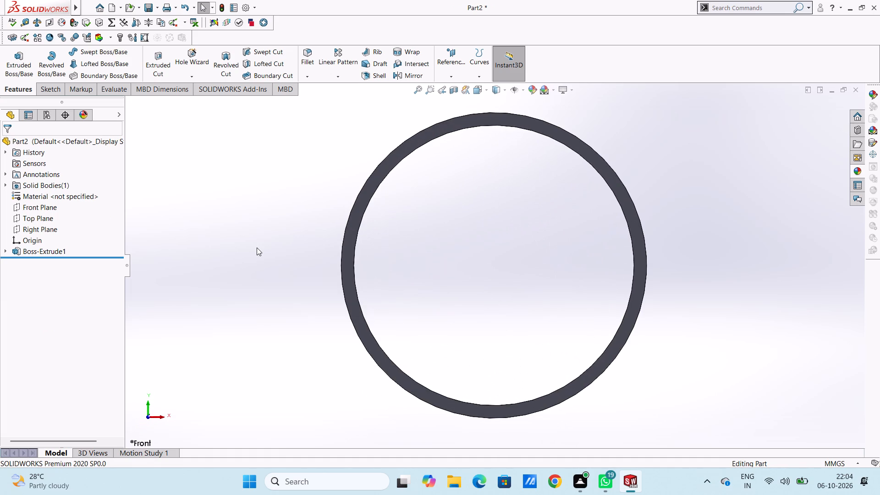
pyautogui.scroll(4, 257, 247)
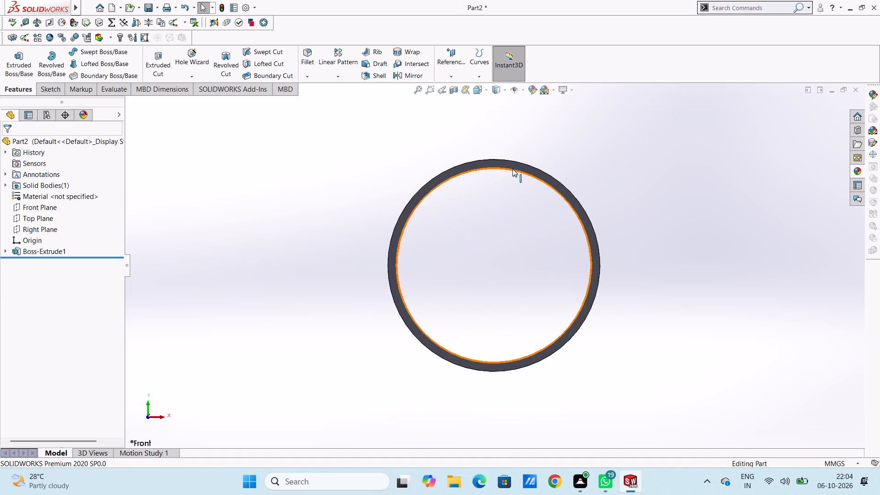
pyautogui.click(512, 167)
pyautogui.click(553, 145)
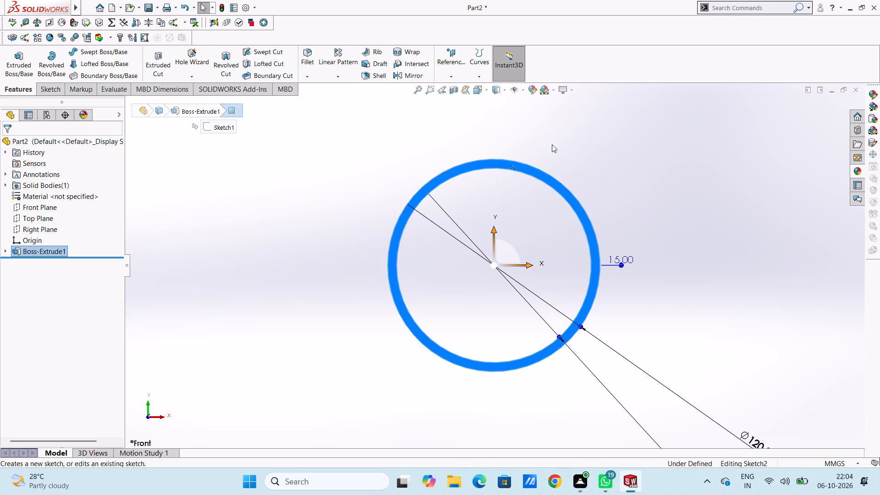
pyautogui.click(537, 144)
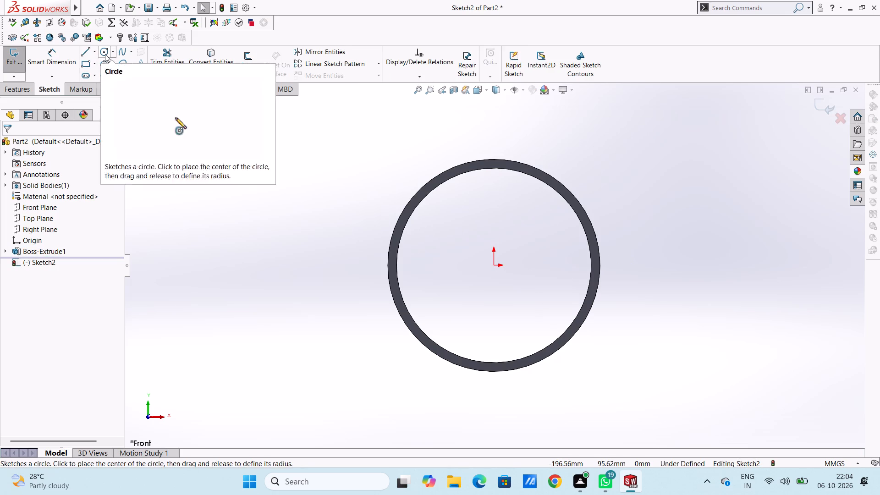
pyautogui.click(105, 54)
pyautogui.click(492, 267)
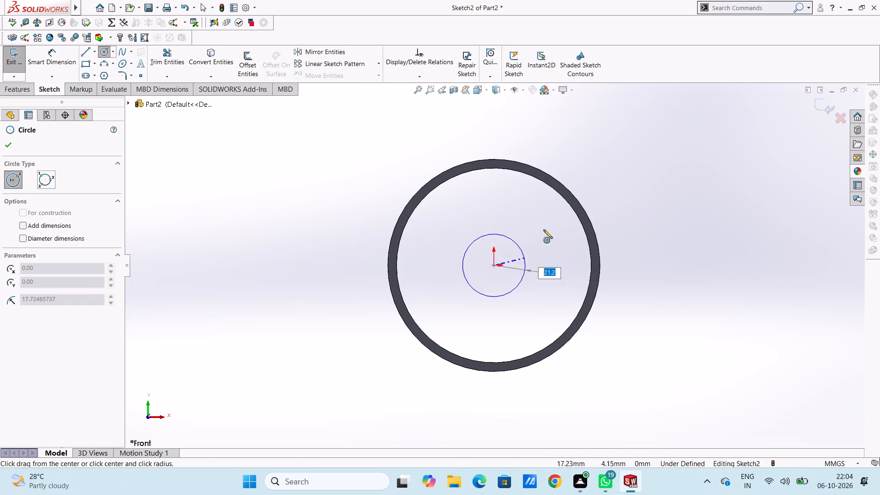
pyautogui.click(589, 219)
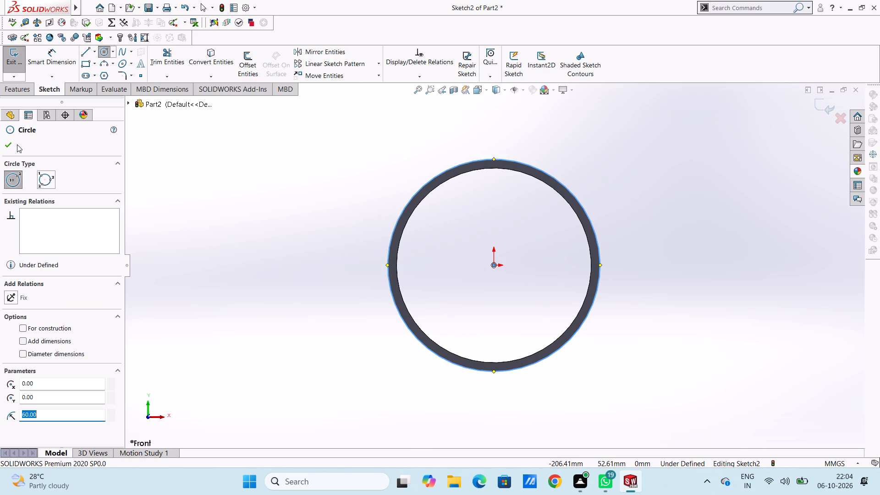
pyautogui.click(17, 144)
pyautogui.click(8, 146)
# Dimension the new circle's diameter as 120 mm.
pyautogui.click(60, 56)
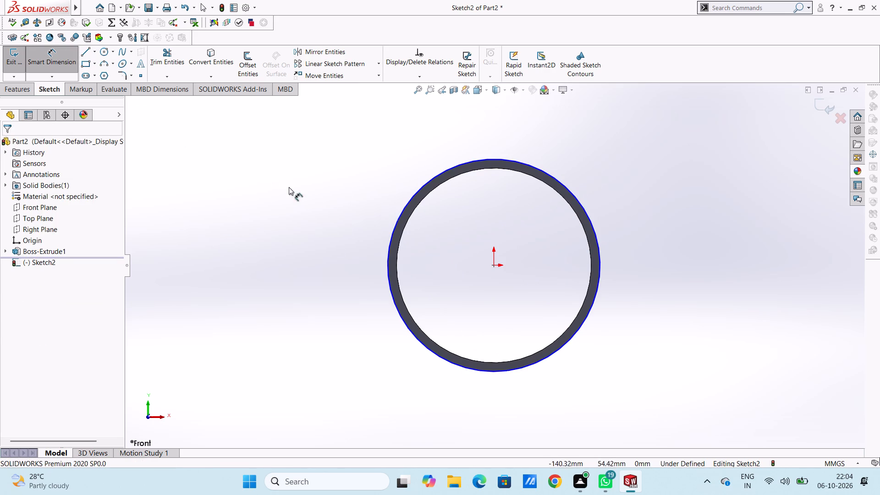
pyautogui.click(391, 247)
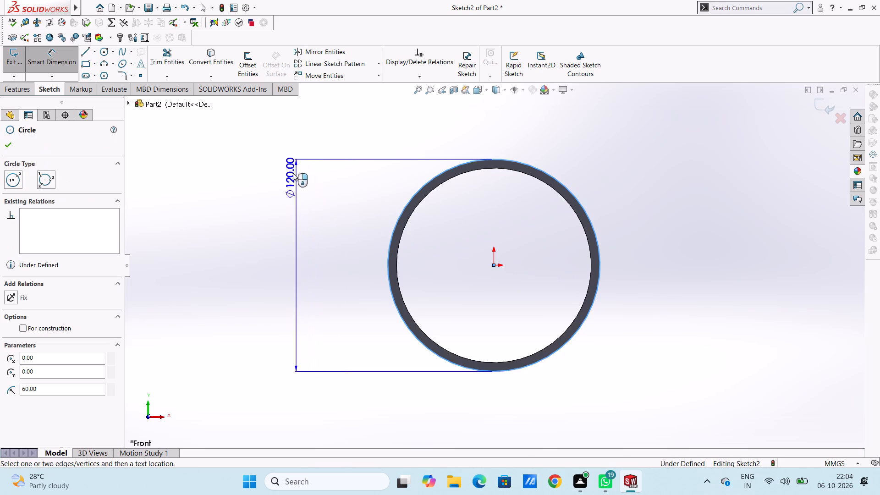
pyautogui.click(280, 148)
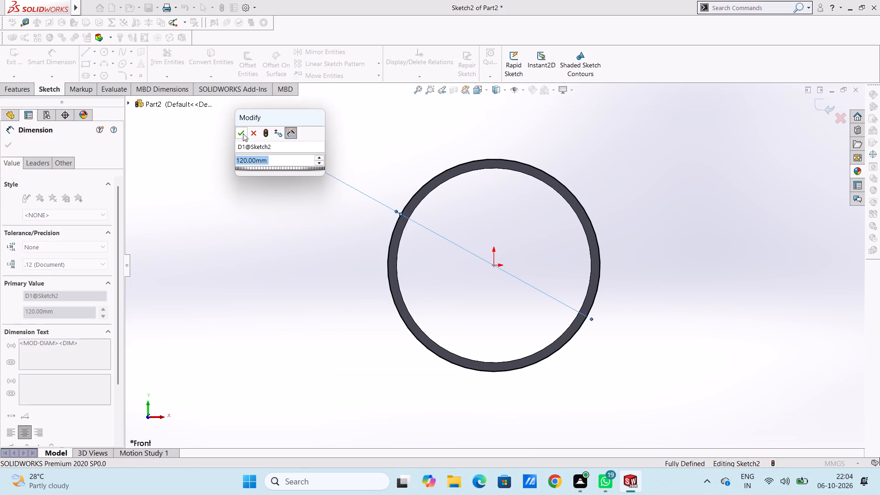
pyautogui.click(243, 133)
pyautogui.click(290, 193)
# Extrude the 120 mm circle outward from the ring's face by 20 mm, merged with the ring.
pyautogui.moveTo(441, 144); pyautogui.dragTo(393, 169, button='middle')
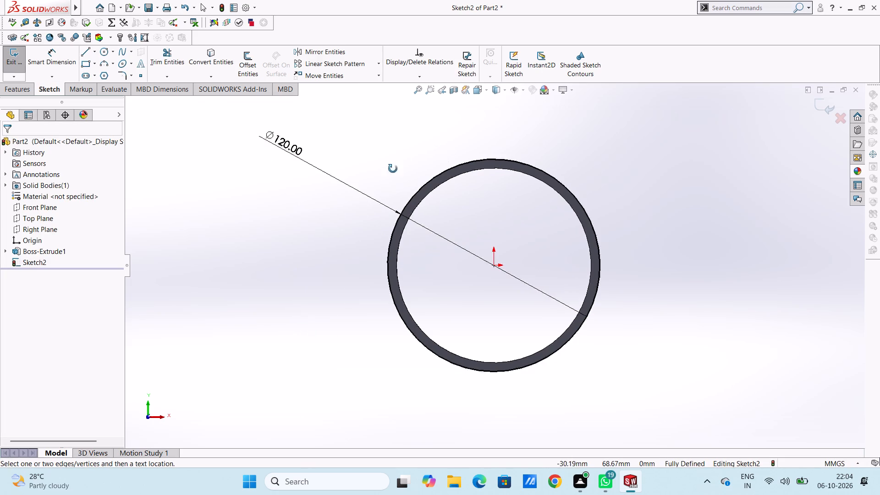
pyautogui.moveTo(393, 169); pyautogui.dragTo(393, 189, button='middle')
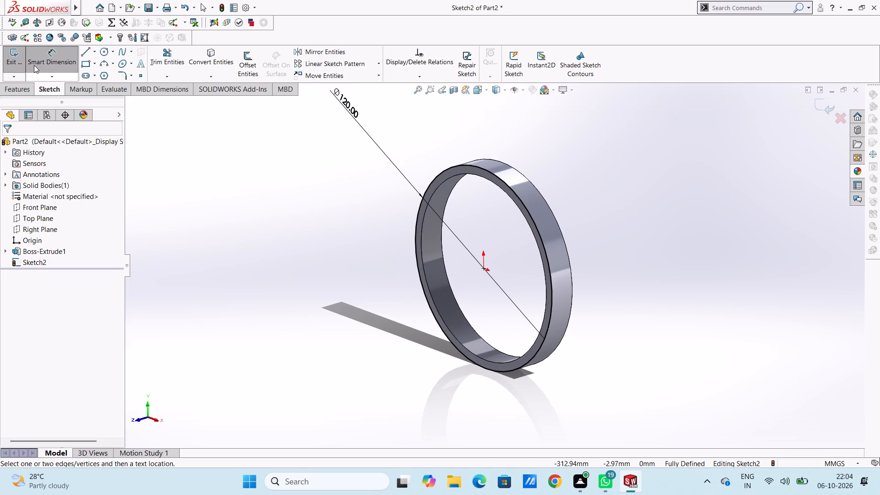
pyautogui.click(34, 65)
pyautogui.click(17, 89)
pyautogui.click(11, 63)
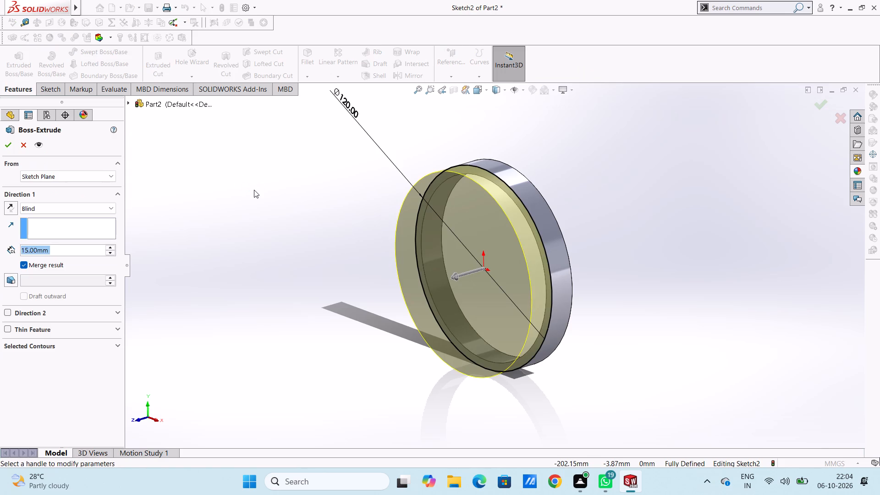
pyautogui.write('20')
pyautogui.press('Return')
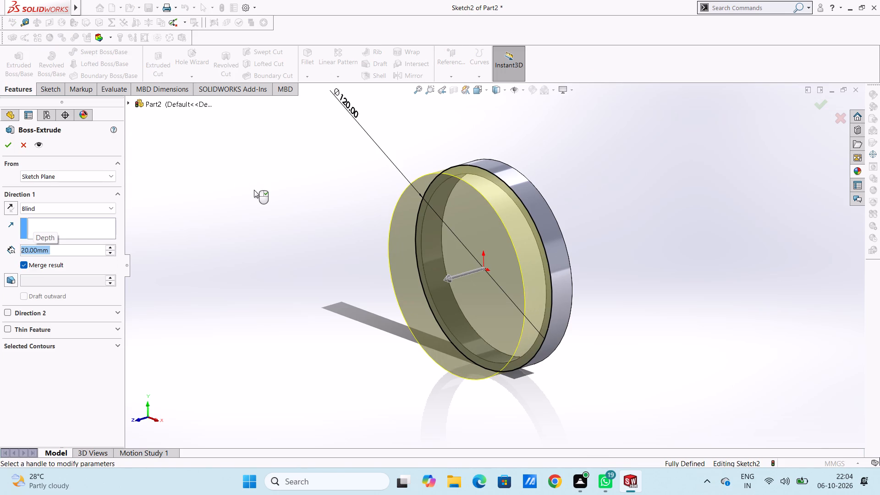
pyautogui.click(10, 150)
pyautogui.click(216, 215)
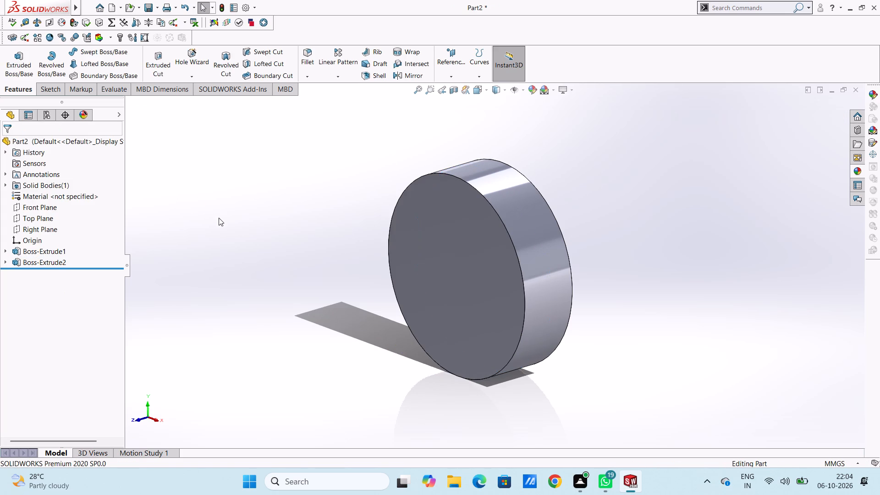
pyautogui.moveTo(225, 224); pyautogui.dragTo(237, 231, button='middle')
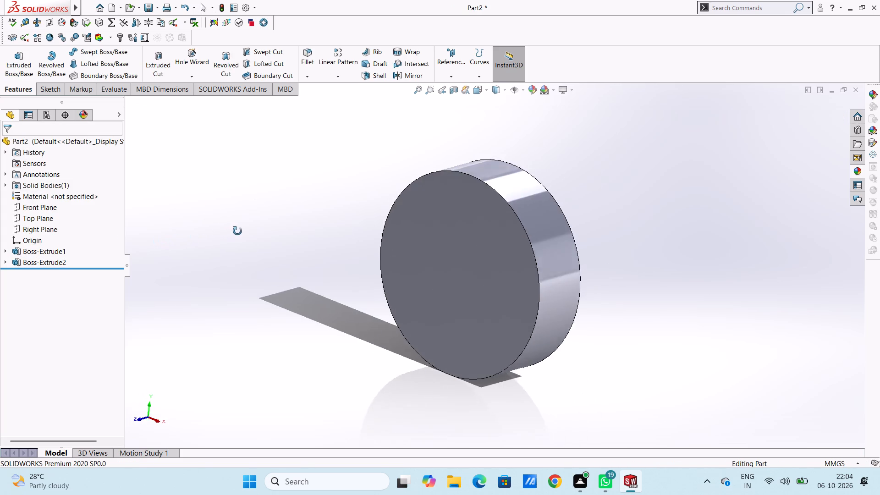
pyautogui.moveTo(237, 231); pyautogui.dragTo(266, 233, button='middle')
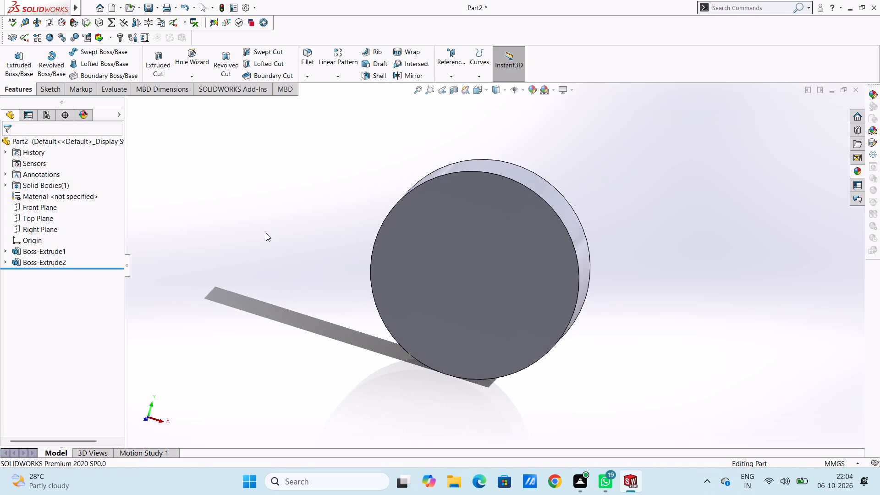
# On the solid disc's front face, sketch a circle centred on the origin with a diameter of about 76 mm.
pyautogui.hotkey('ctrl', '1')
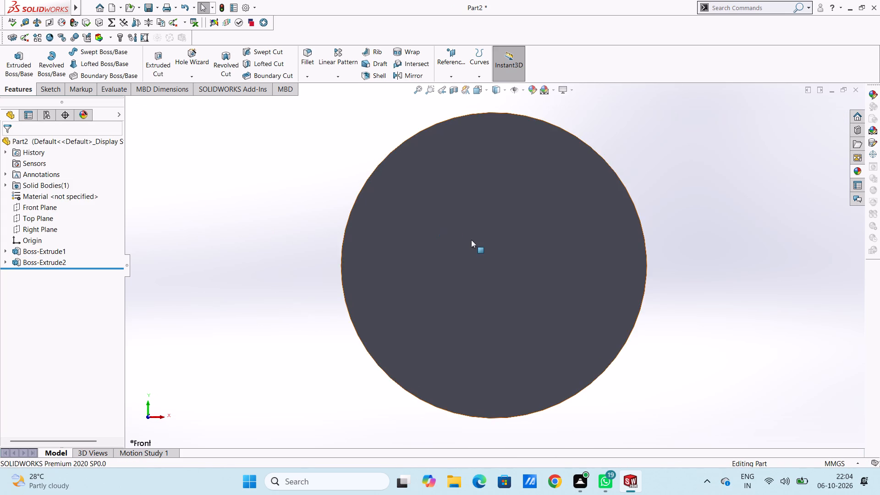
pyautogui.scroll(3, 471, 240)
pyautogui.scroll(-1, 561, 249)
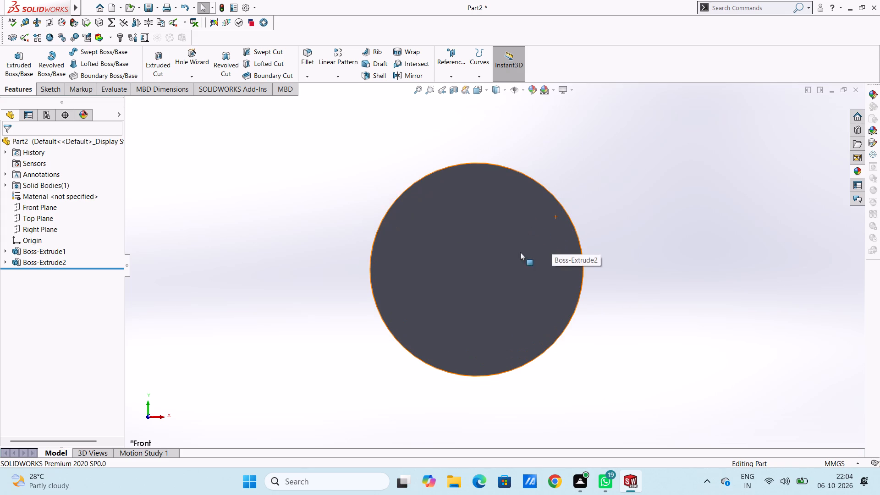
pyautogui.click(485, 247)
pyautogui.click(523, 225)
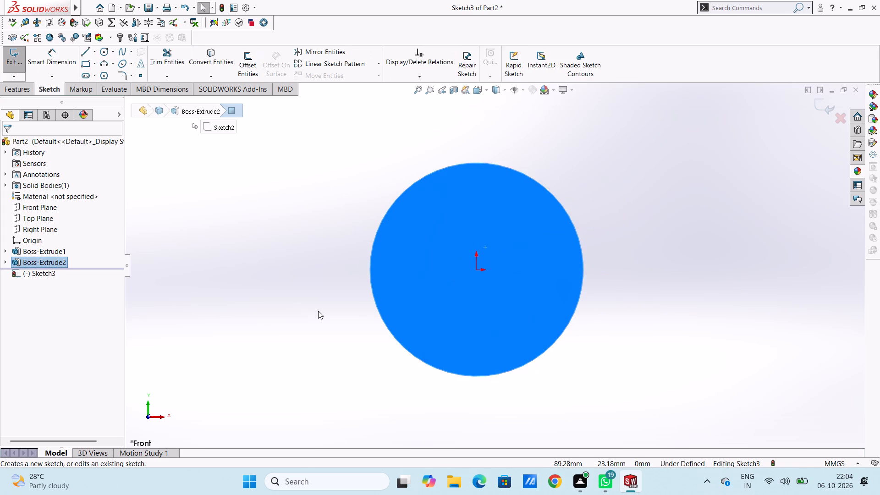
pyautogui.click(318, 311)
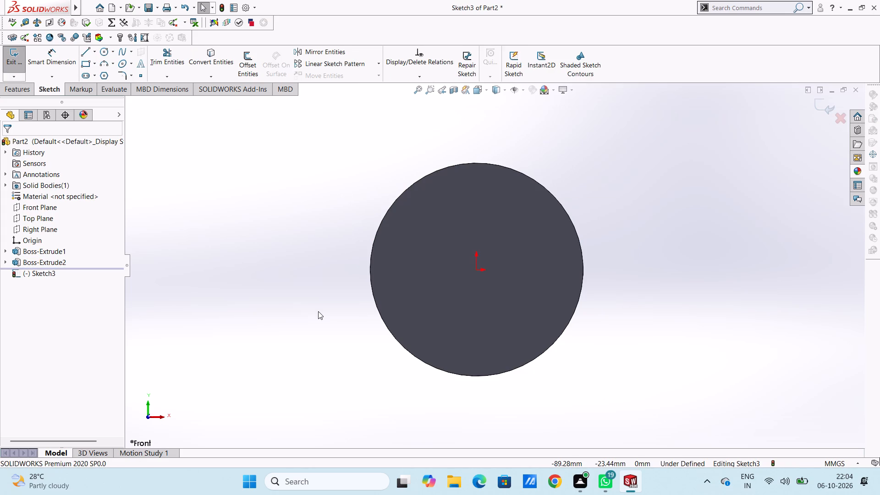
pyautogui.scroll(2, 617, 278)
pyautogui.scroll(-1, 524, 292)
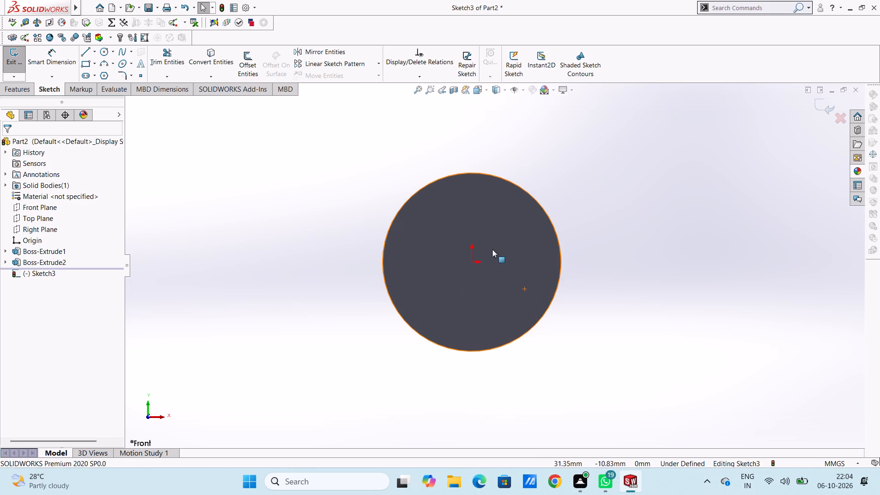
pyautogui.click(103, 49)
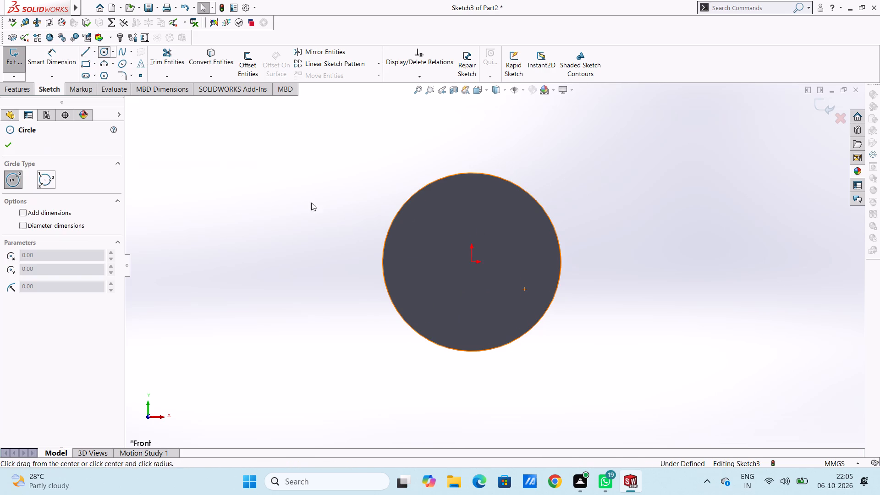
pyautogui.click(473, 263)
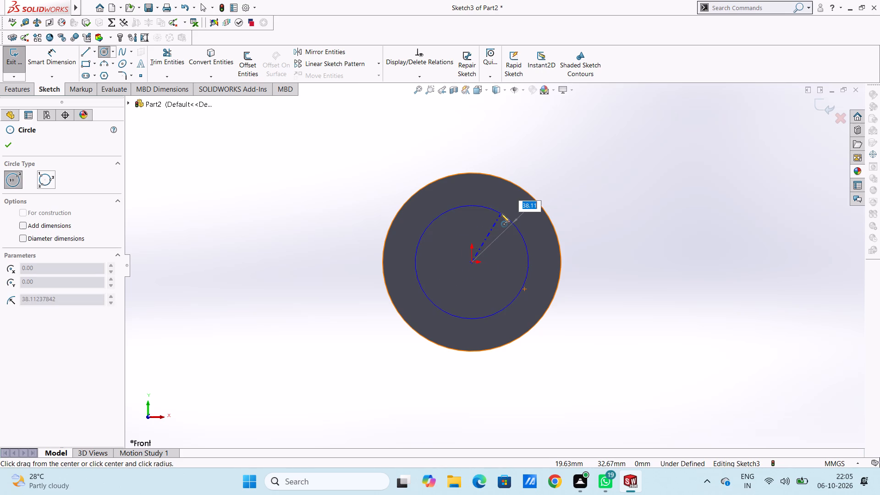
pyautogui.click(501, 214)
pyautogui.click(5, 148)
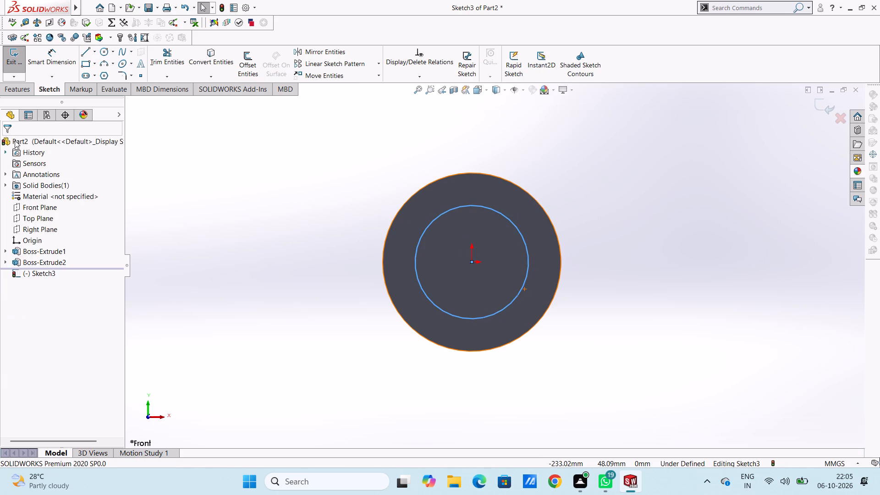
# Dimension the origin-centred circle's diameter as 80 mm.
pyautogui.click(55, 64)
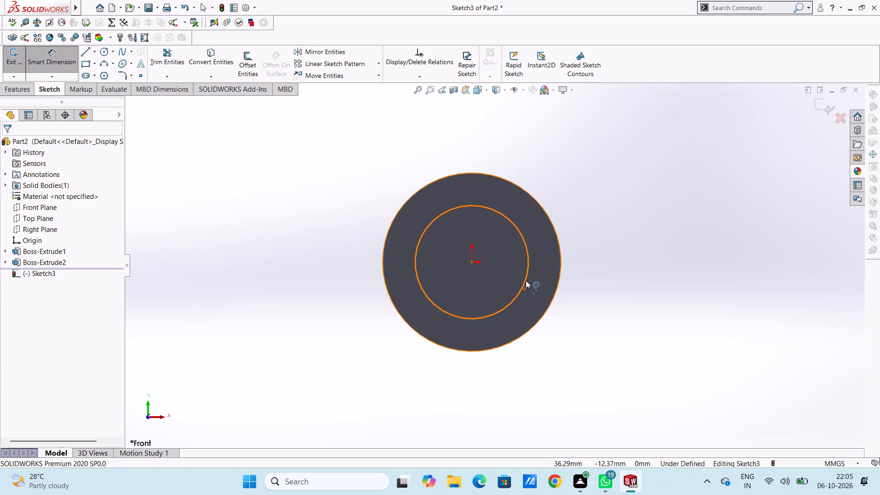
pyautogui.click(526, 280)
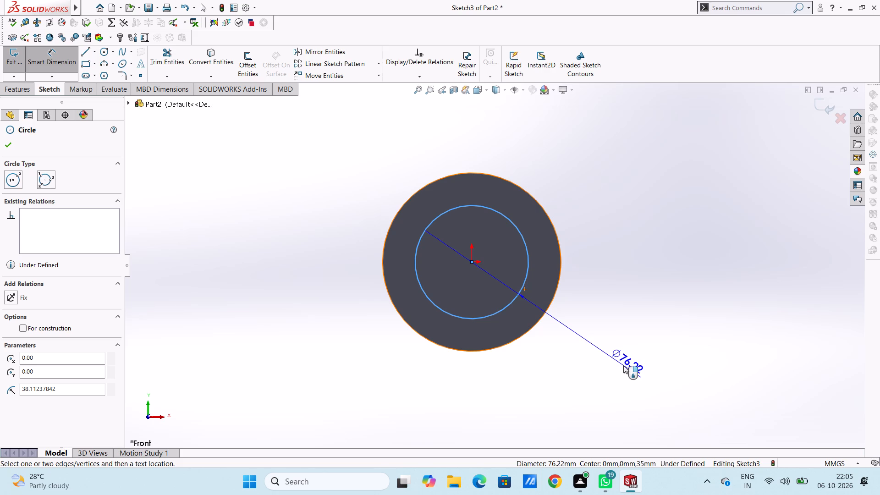
pyautogui.click(624, 366)
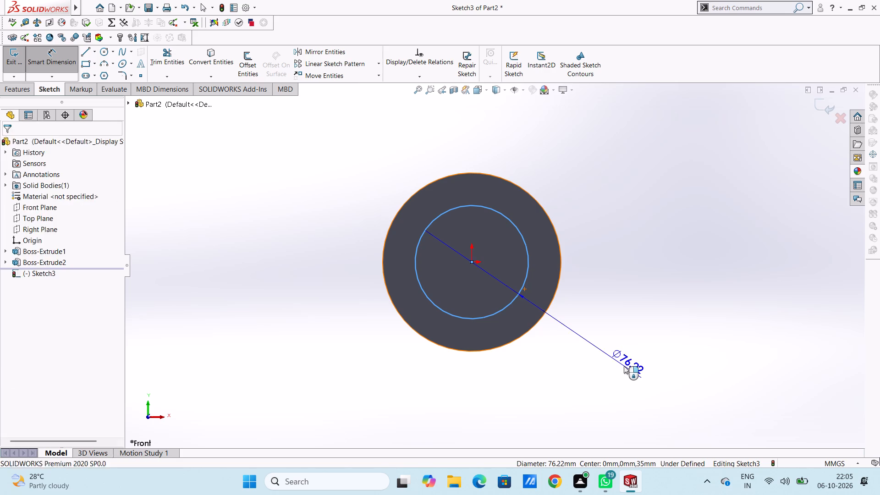
pyautogui.write('80')
pyautogui.press('Return')
pyautogui.click(297, 222)
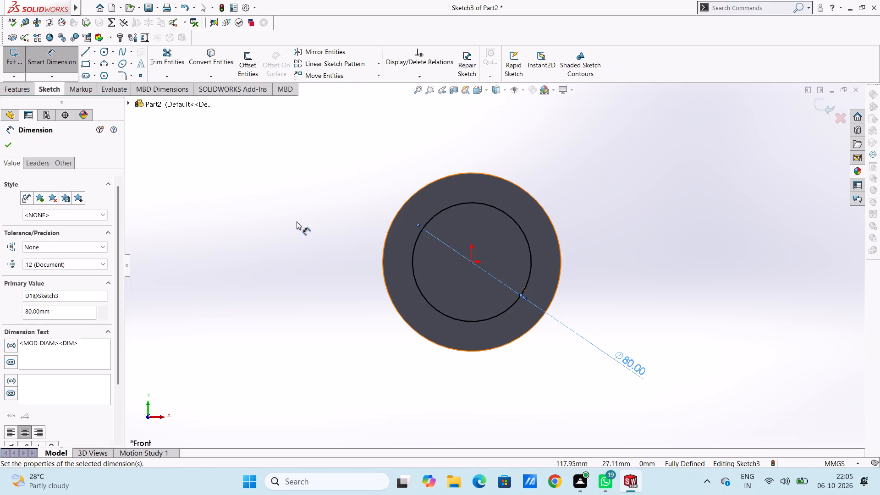
# Sketch a small circle about 25 mm in diameter, centred on the top quadrant point of the 80 mm circle.
pyautogui.click(107, 52)
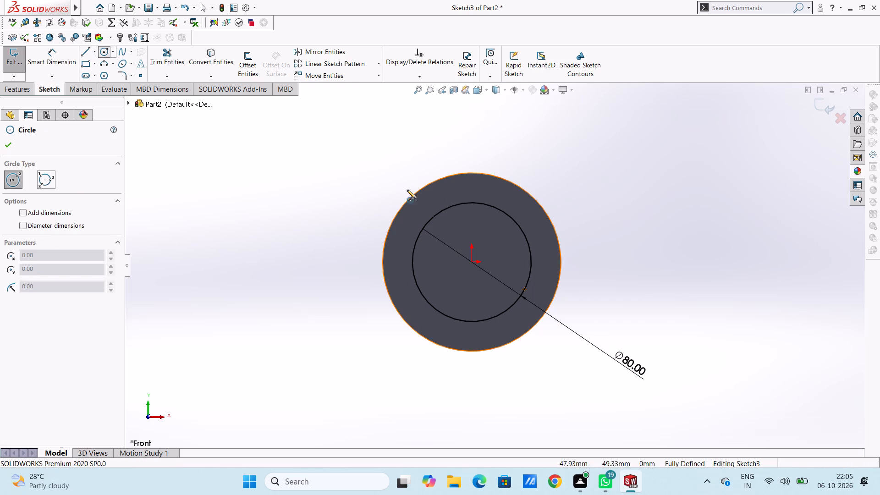
pyautogui.click(471, 203)
pyautogui.click(482, 219)
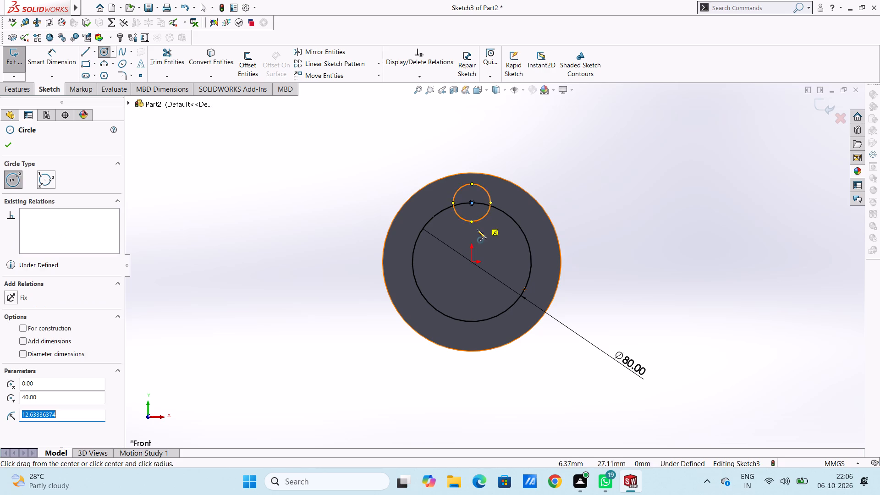
pyautogui.click(5, 144)
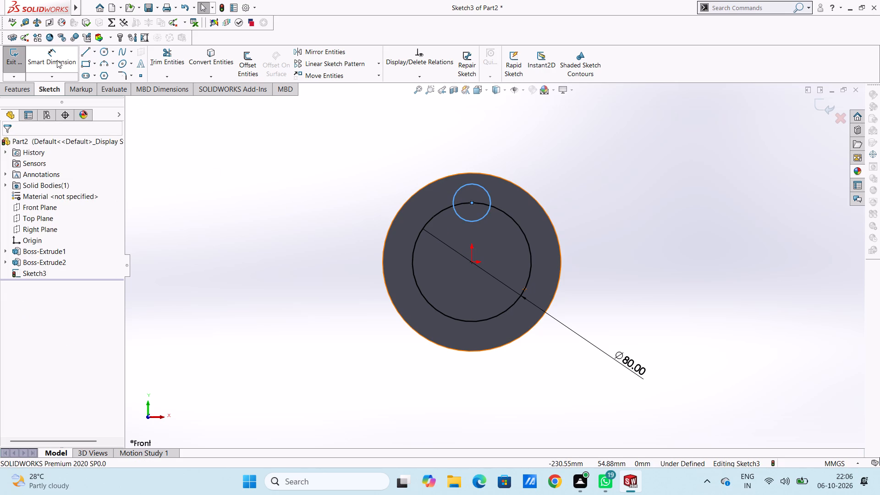
# Dimension the small circle's diameter as 20 mm.
pyautogui.click(57, 60)
pyautogui.click(454, 199)
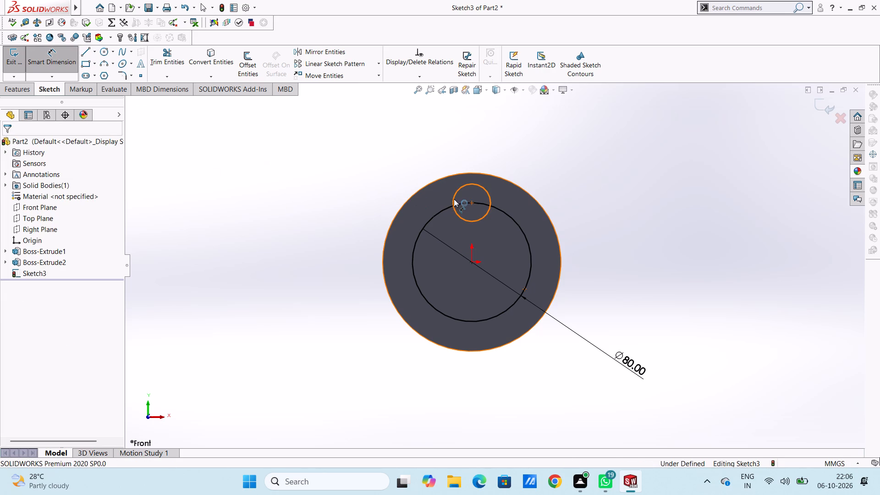
pyautogui.click(281, 275)
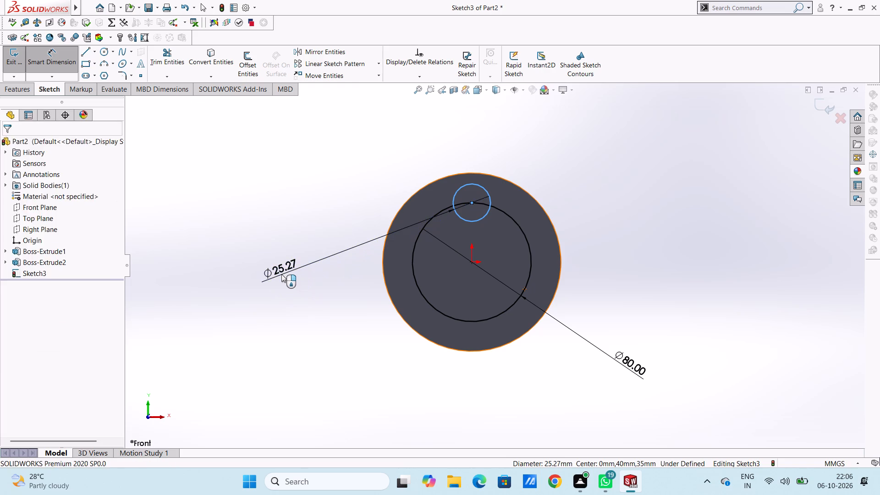
pyautogui.write('20')
pyautogui.press('Return')
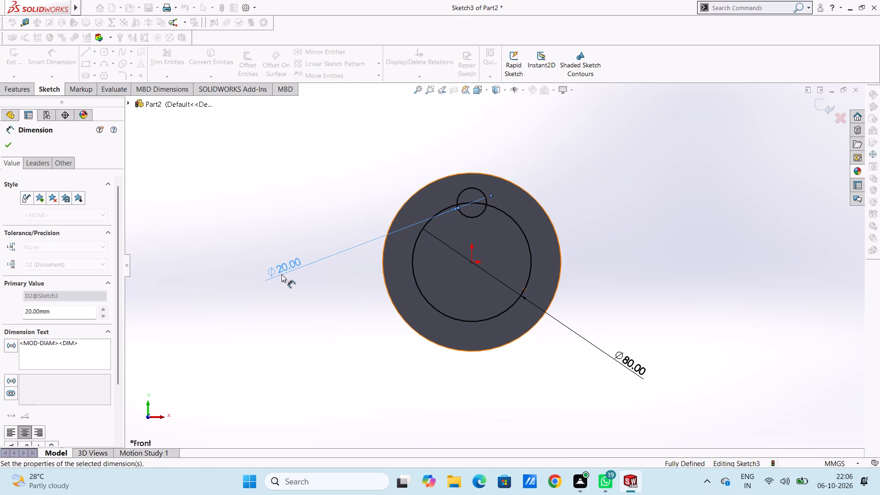
pyautogui.click(301, 217)
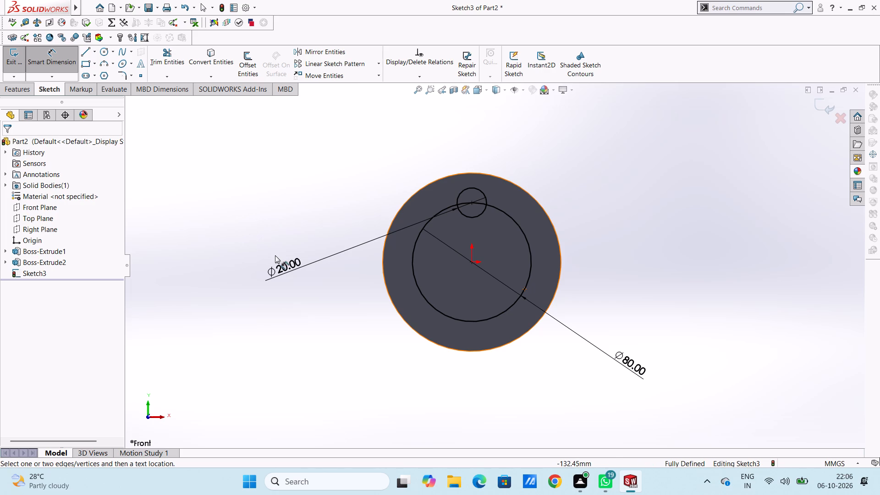
pyautogui.press('Escape')
pyautogui.press('Escape')
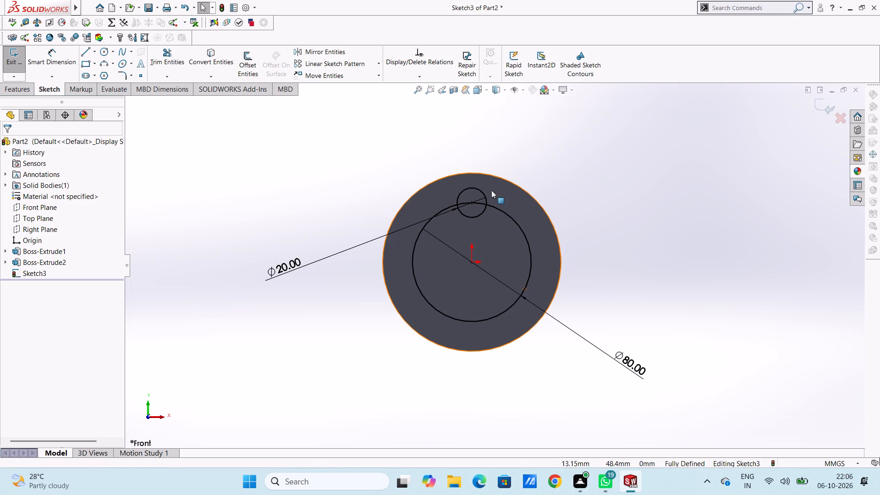
# Create a circular sketch pattern of the 20 mm circle around the origin with 4 equally spaced instances over 360 degrees.
pyautogui.click(479, 192)
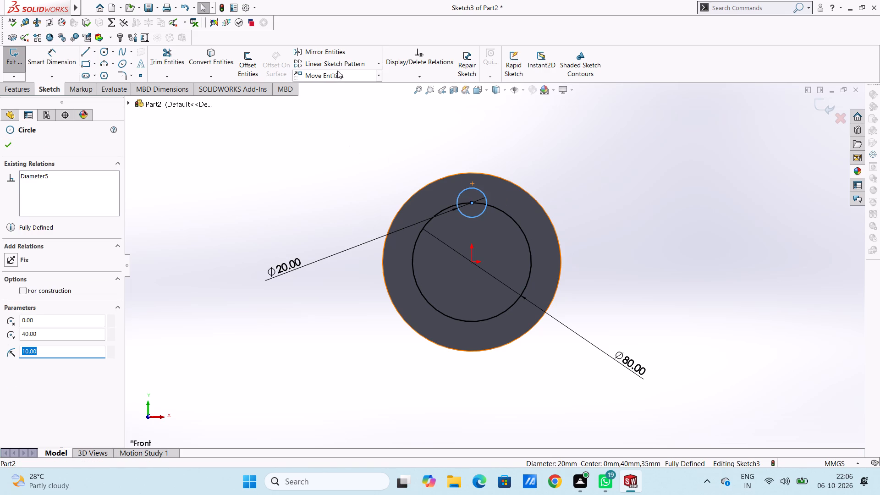
pyautogui.click(377, 65)
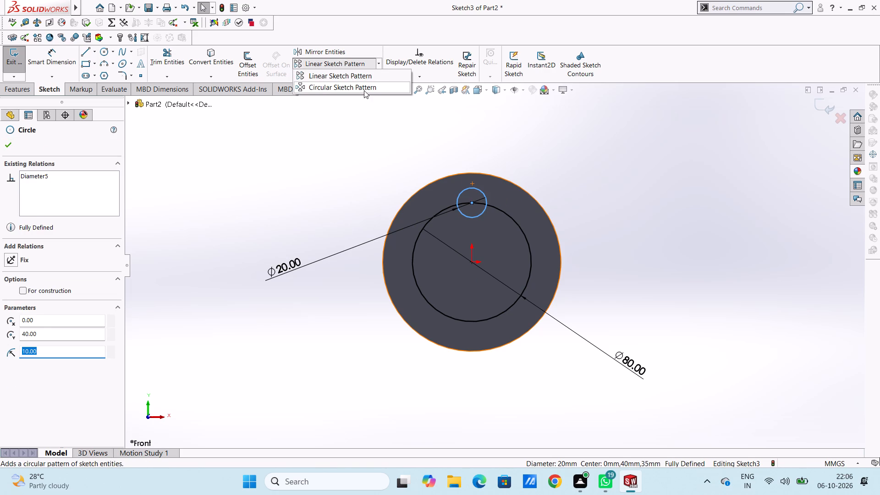
pyautogui.click(364, 90)
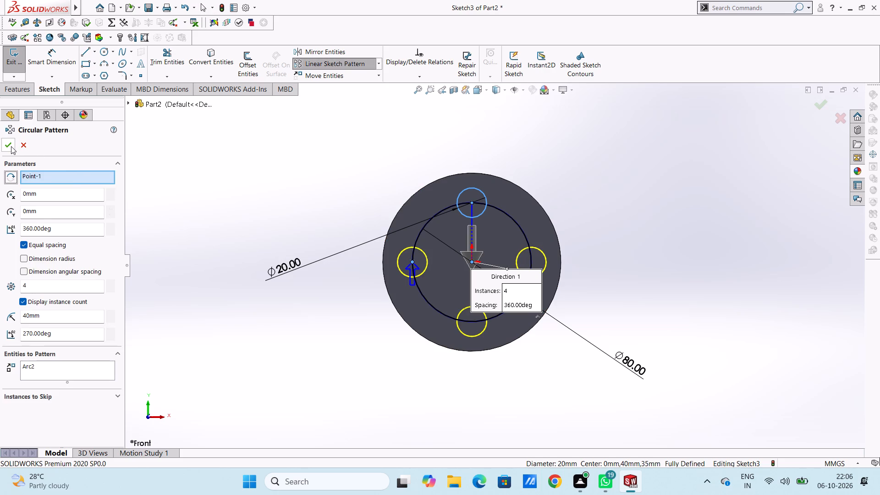
pyautogui.click(11, 146)
pyautogui.click(275, 165)
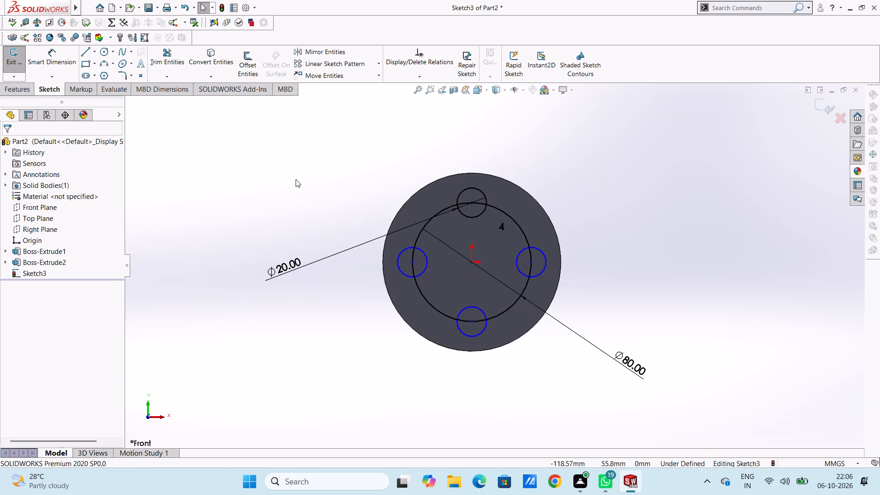
# Delete the 80 mm locating circle from the sketch, keeping the four patterned circles.
pyautogui.click(515, 222)
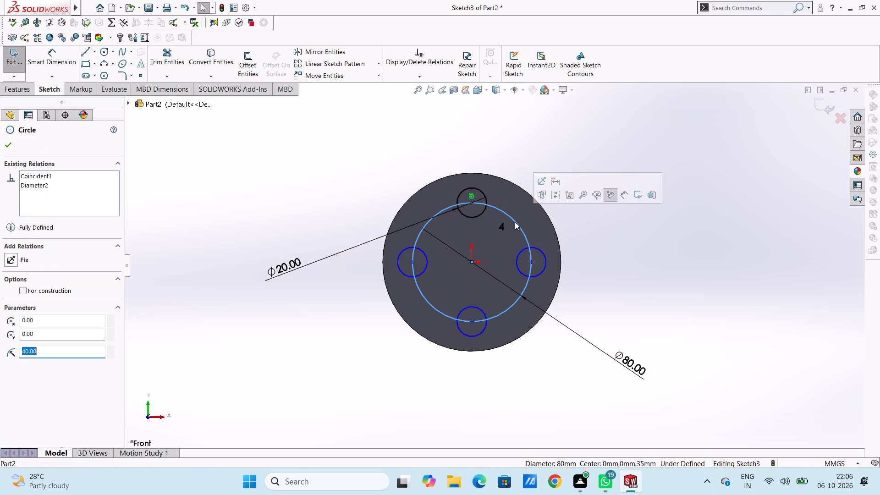
pyautogui.press('Delete')
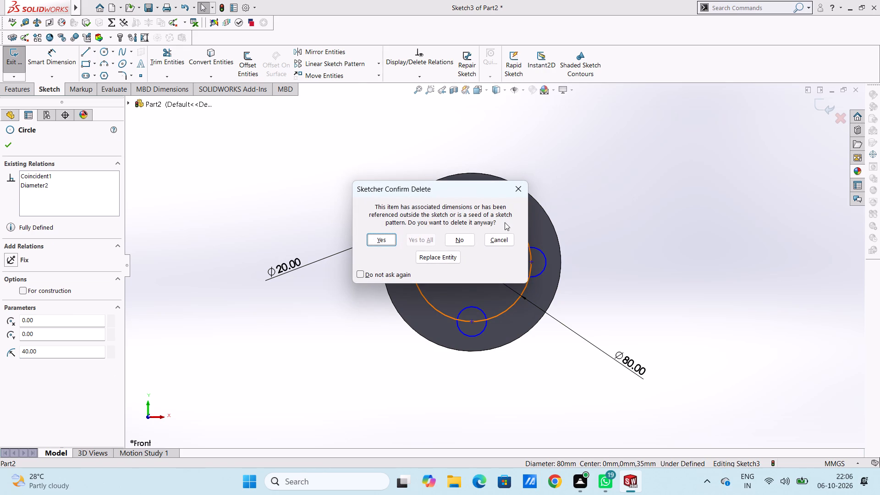
pyautogui.click(380, 240)
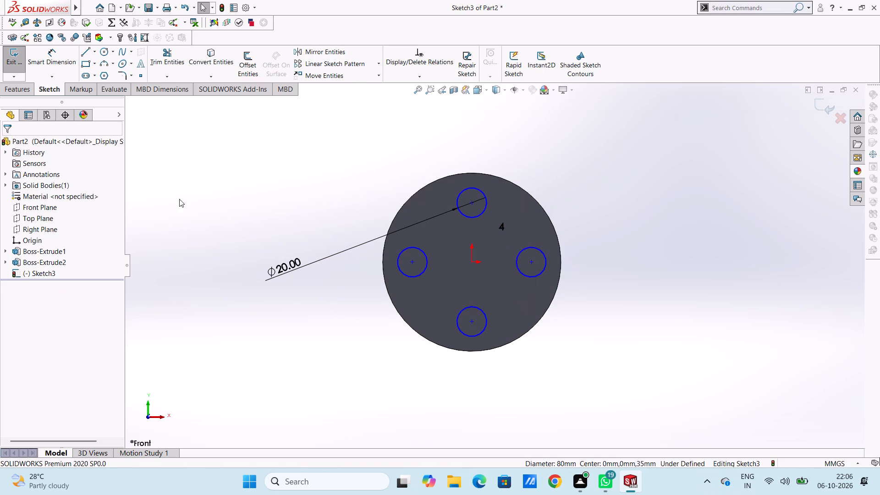
# Dimension the horizontal distance between the origin and the left small circle's centre as 40 mm.
pyautogui.click(71, 59)
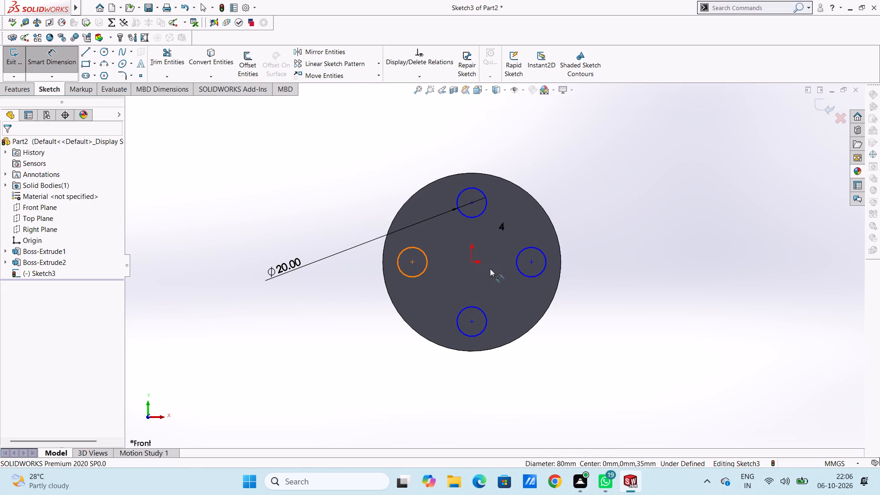
pyautogui.click(473, 259)
pyautogui.click(413, 259)
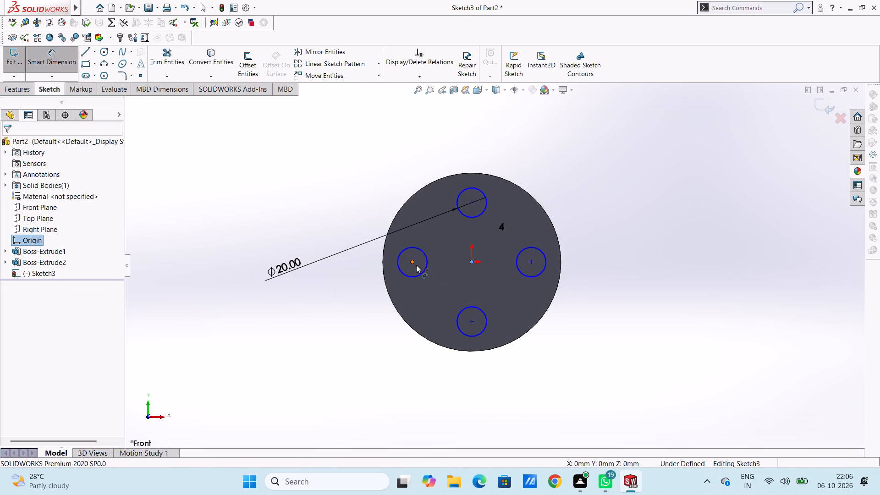
pyautogui.click(437, 291)
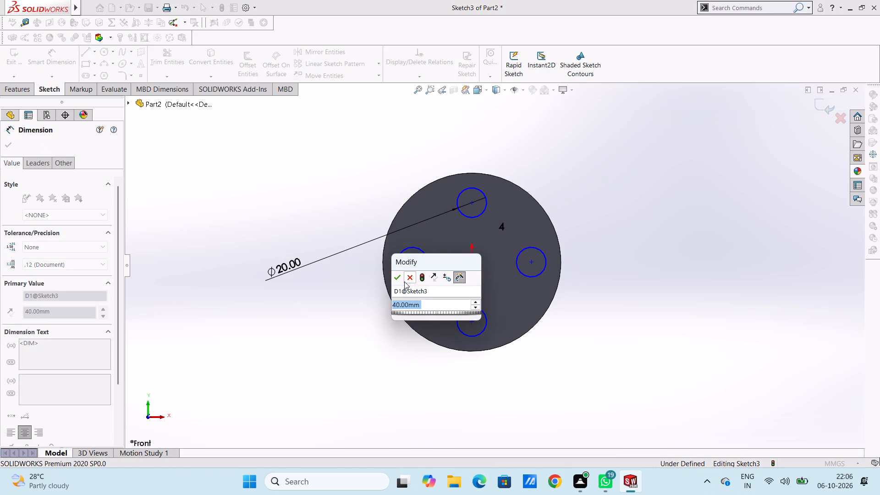
pyautogui.click(399, 278)
pyautogui.click(353, 296)
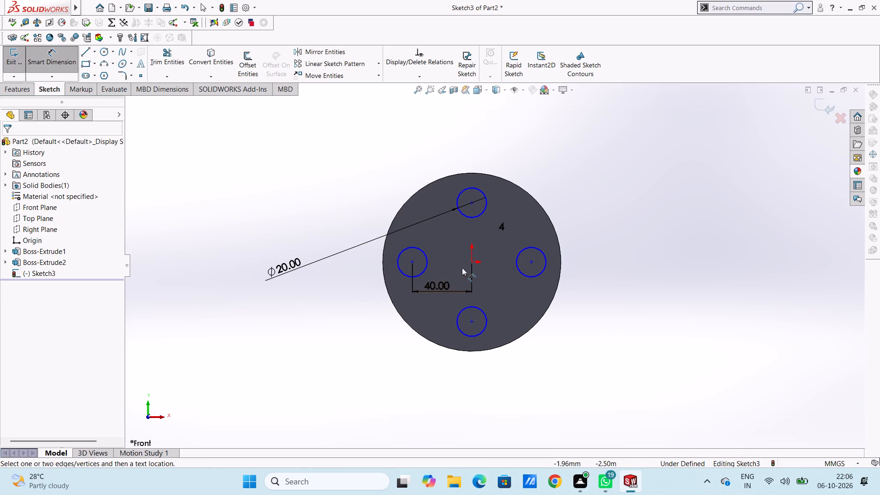
# Dimension the vertical distance between the origin and the top small circle's centre as 40 mm.
pyautogui.click(472, 262)
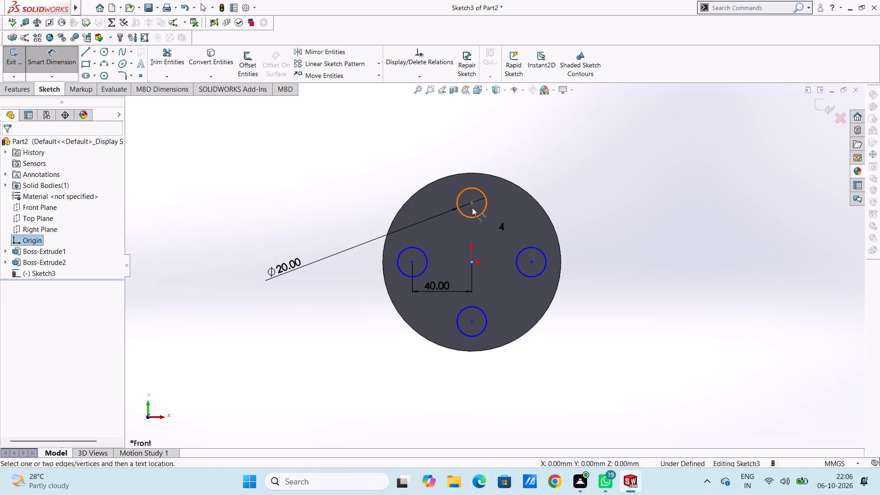
pyautogui.click(472, 205)
pyautogui.click(636, 236)
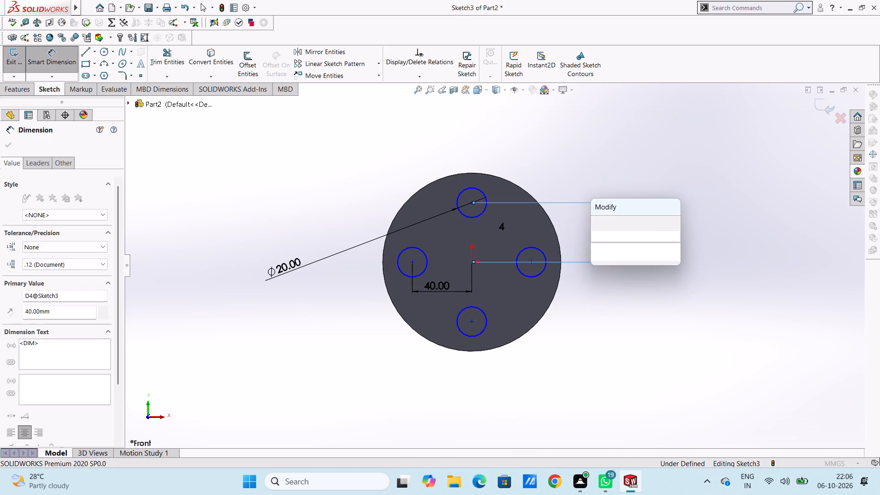
pyautogui.click(597, 226)
pyautogui.click(593, 226)
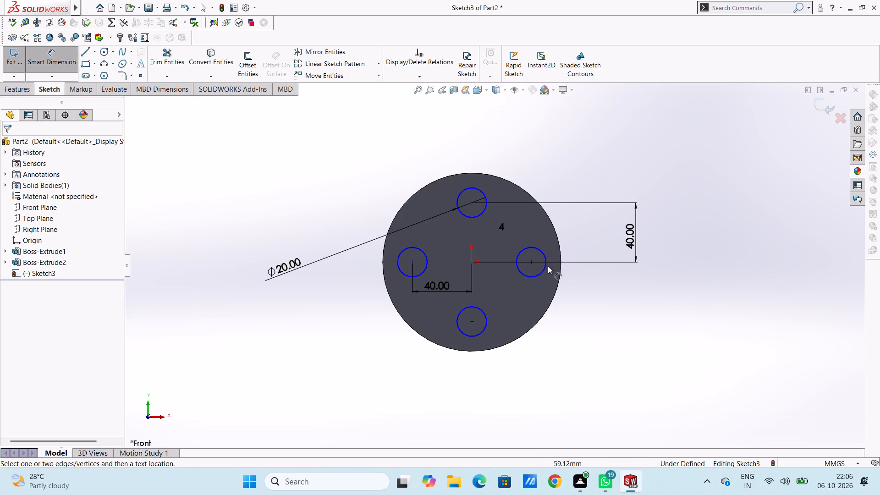
# Dimension the horizontal distance between the top and right small circles' centres as 40 mm.
pyautogui.click(472, 204)
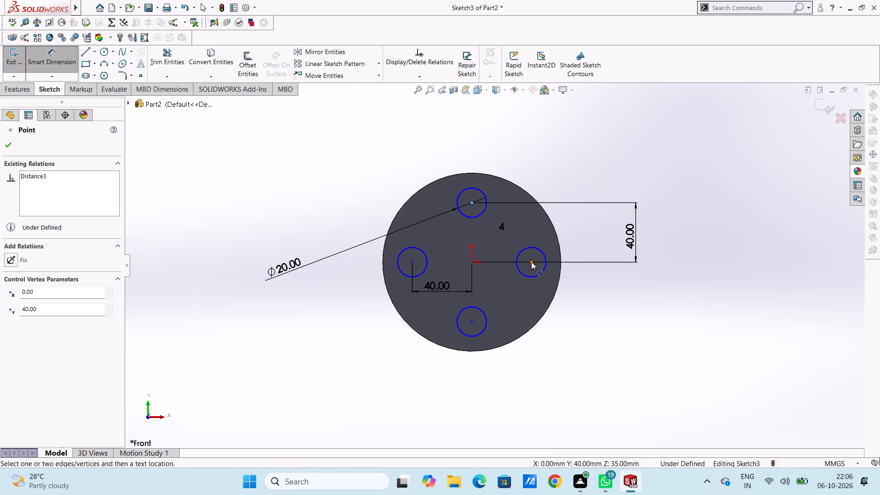
pyautogui.click(531, 262)
pyautogui.click(522, 147)
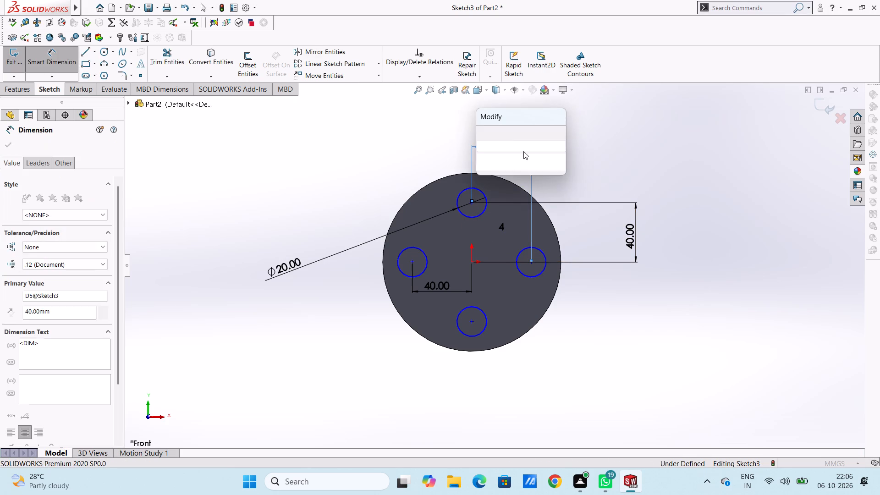
pyautogui.click(485, 136)
pyautogui.click(454, 136)
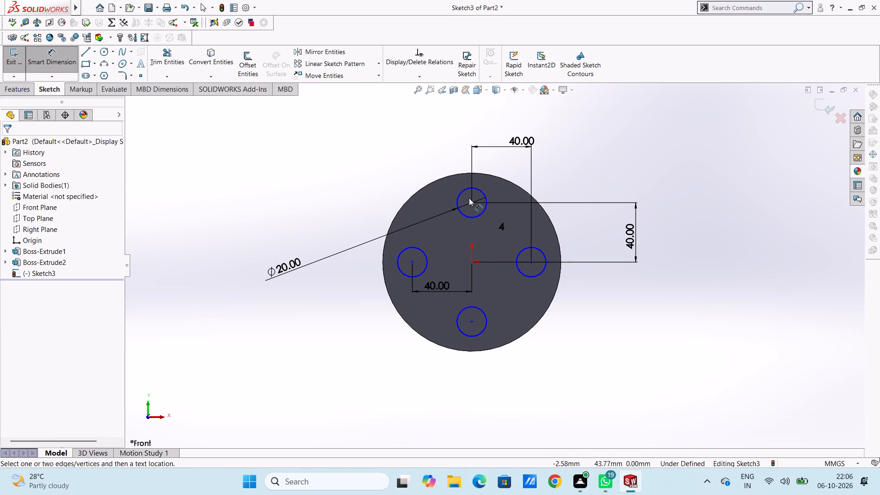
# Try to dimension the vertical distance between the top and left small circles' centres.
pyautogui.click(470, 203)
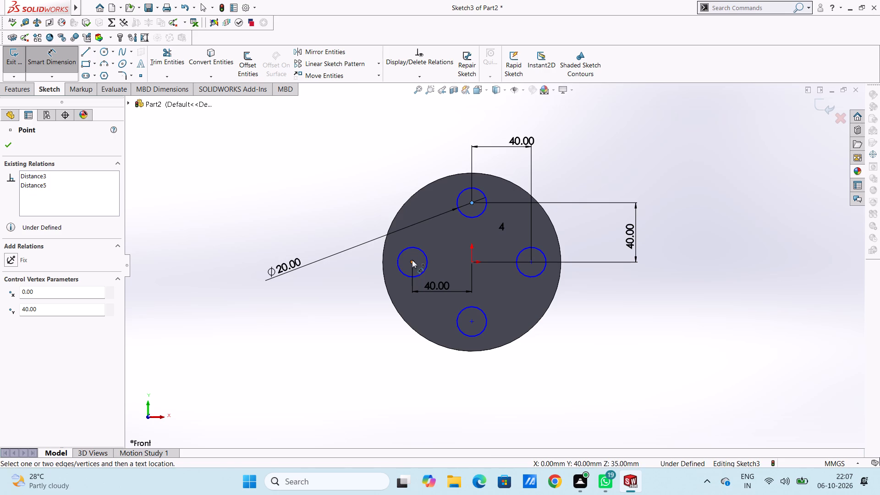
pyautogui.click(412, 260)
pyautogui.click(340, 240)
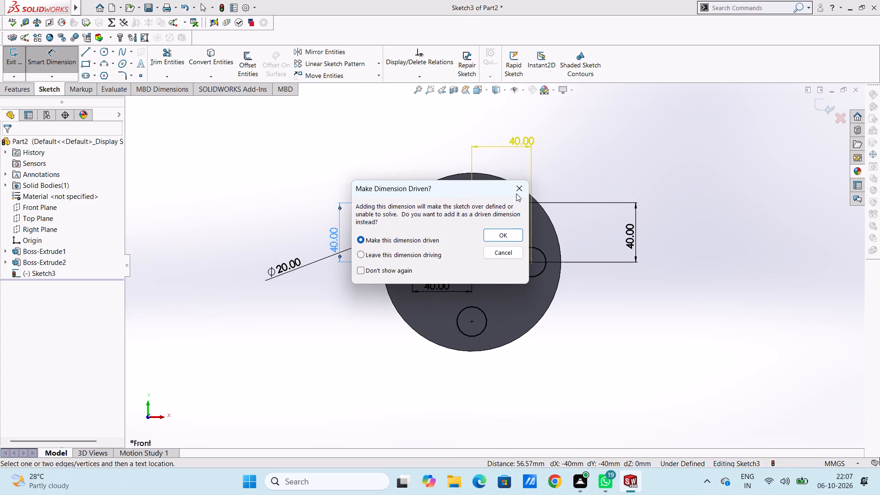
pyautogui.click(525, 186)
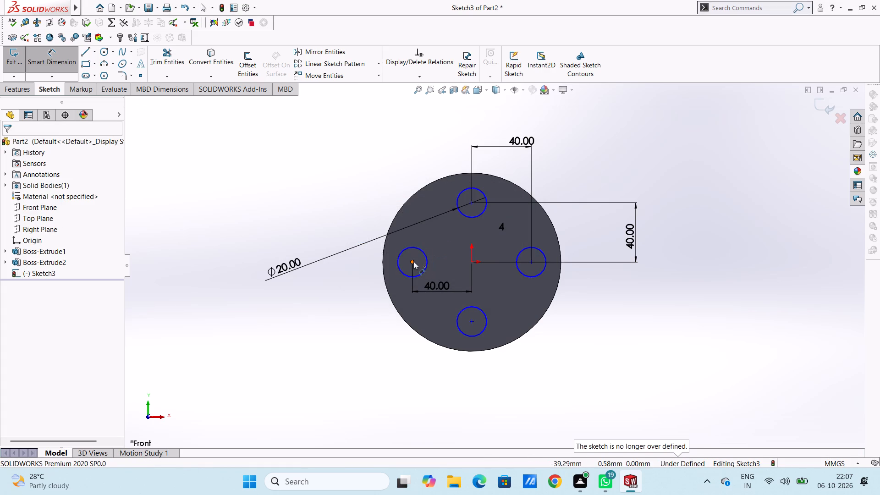
# Dimension the vertical distance between the origin and the bottom small circle's centre as 40 mm.
pyautogui.click(471, 322)
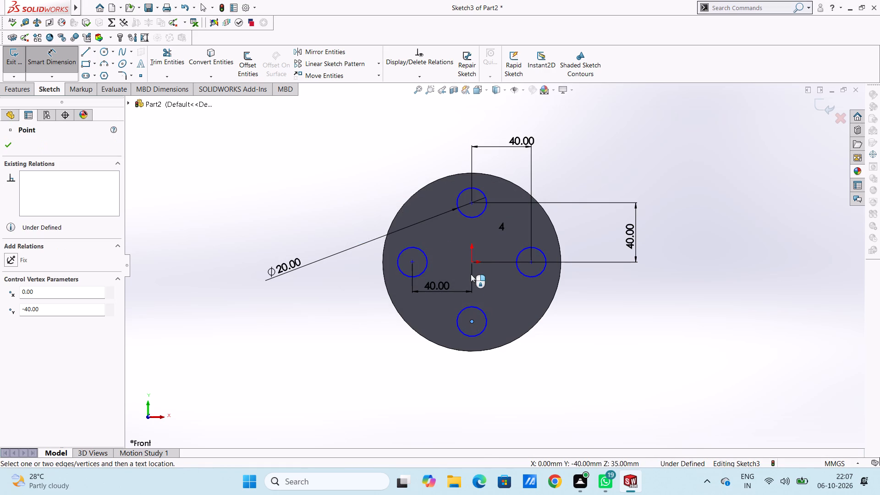
pyautogui.click(471, 263)
pyautogui.click(331, 297)
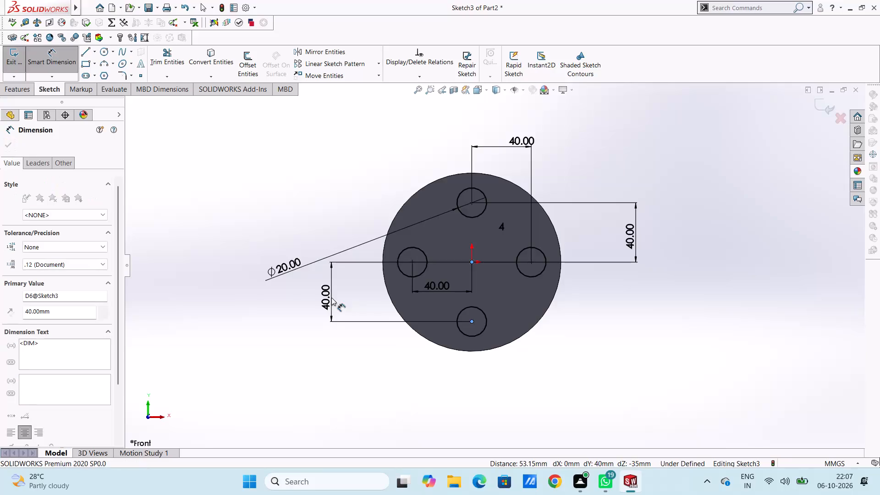
pyautogui.click(293, 283)
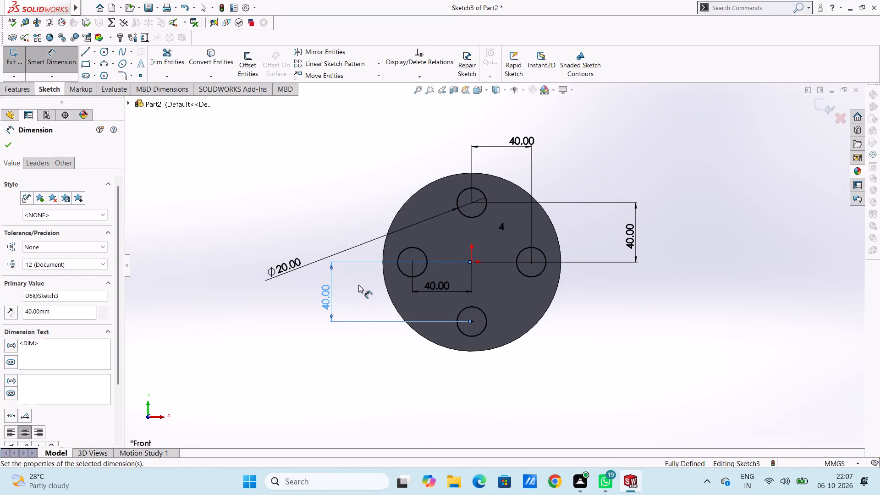
pyautogui.click(358, 286)
# Cut-extrude the four 20 mm circles into the disc with a blind depth of 20 mm.
pyautogui.moveTo(392, 140); pyautogui.dragTo(366, 187, button='middle')
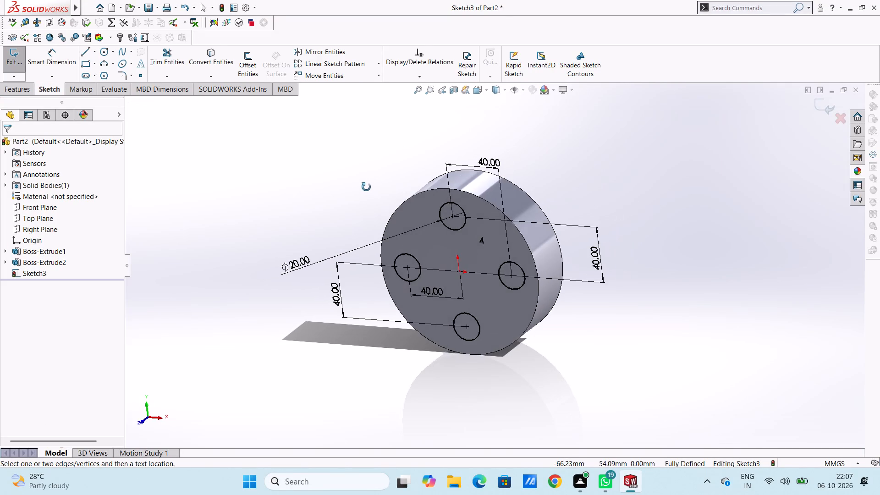
pyautogui.moveTo(366, 187); pyautogui.dragTo(360, 178, button='middle')
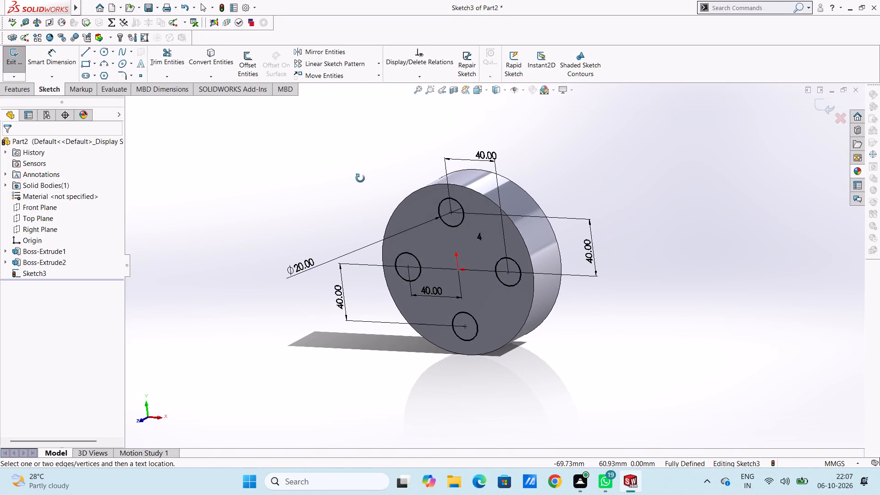
pyautogui.moveTo(360, 178); pyautogui.dragTo(349, 189, button='middle')
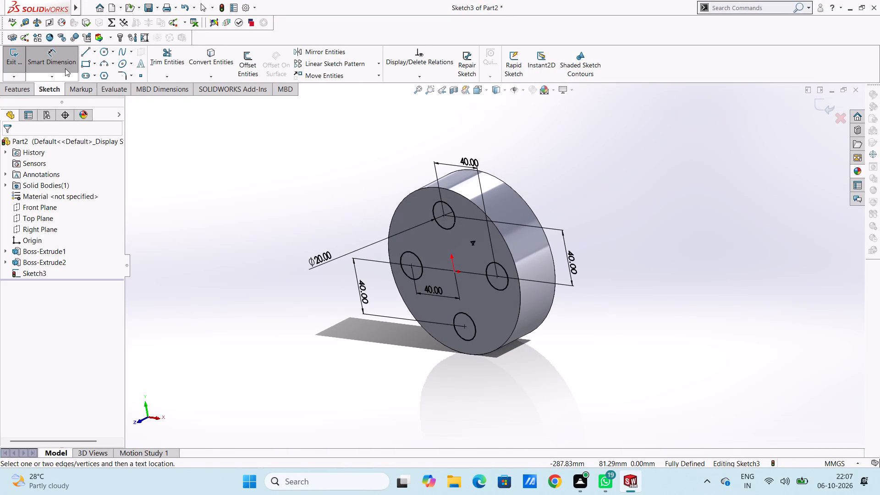
pyautogui.click(62, 60)
pyautogui.click(16, 87)
pyautogui.click(19, 62)
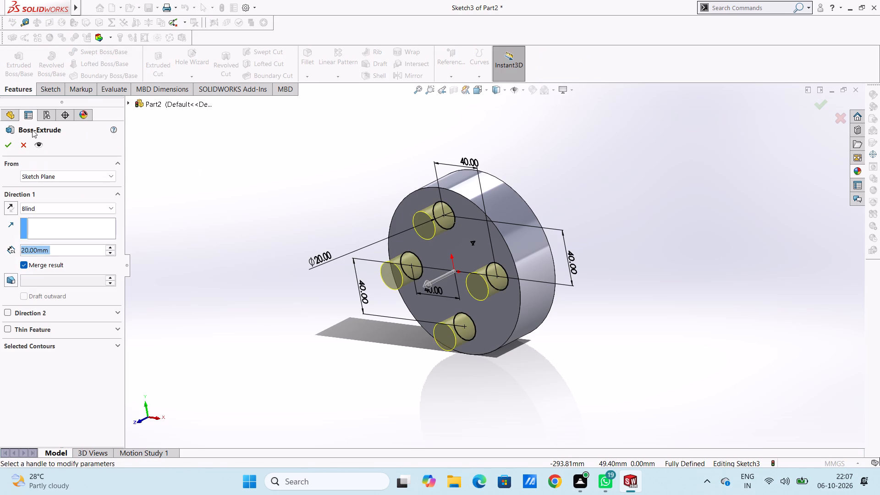
pyautogui.click(25, 145)
pyautogui.click(166, 61)
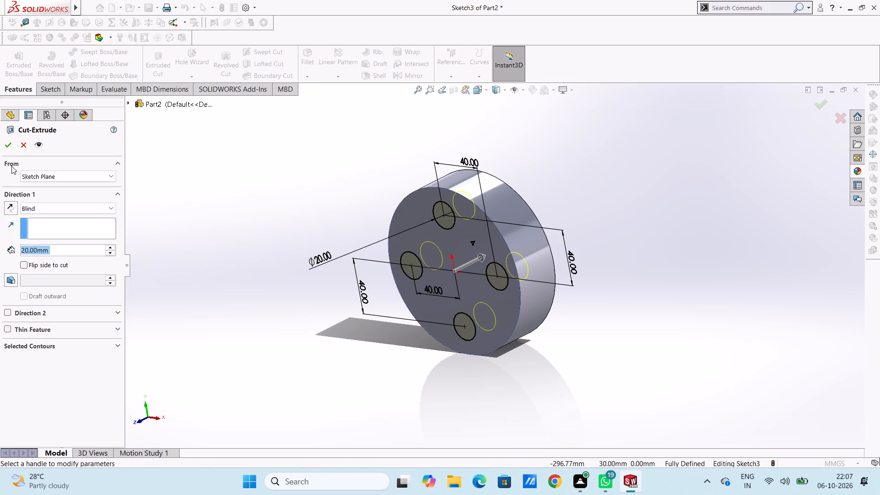
pyautogui.click(10, 146)
pyautogui.click(162, 197)
# Examine the part's solid face and recessed side to check the four holes.
pyautogui.moveTo(233, 214); pyautogui.dragTo(238, 214, button='middle')
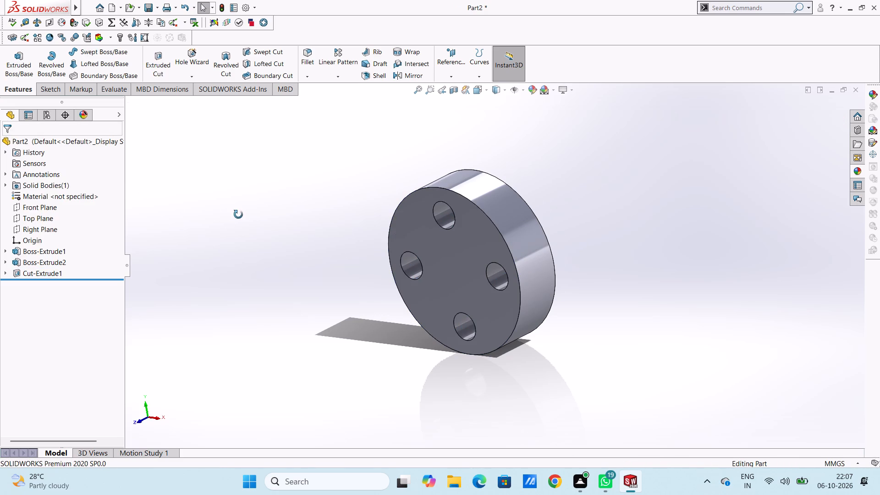
pyautogui.moveTo(238, 214); pyautogui.dragTo(177, 223, button='middle')
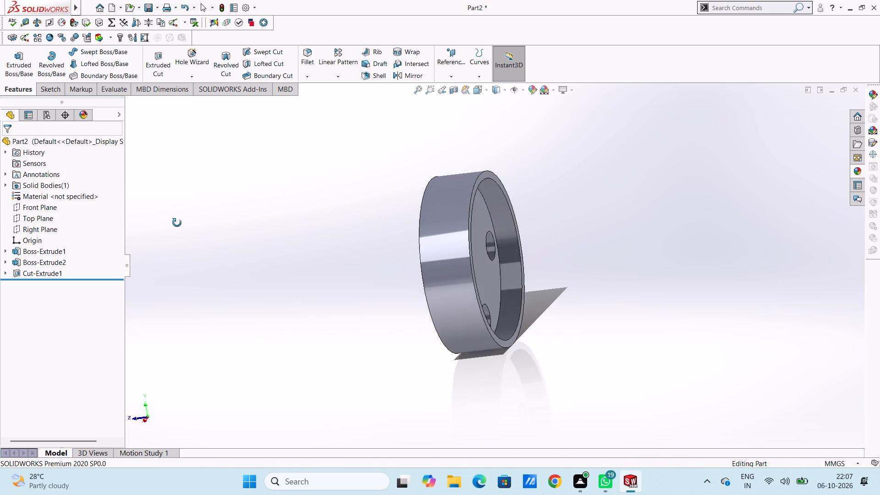
pyautogui.moveTo(177, 223); pyautogui.dragTo(209, 220, button='middle')
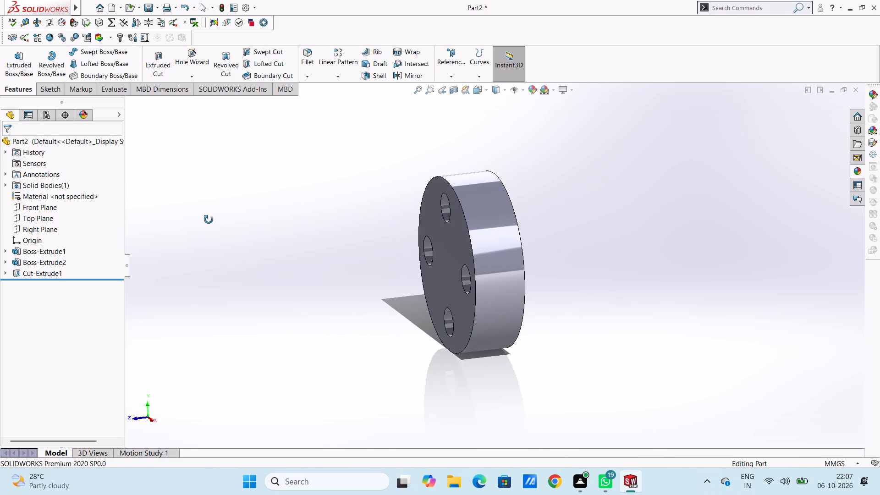
pyautogui.moveTo(209, 220); pyautogui.dragTo(255, 232, button='middle')
pyautogui.moveTo(338, 245); pyautogui.dragTo(244, 238, button='middle')
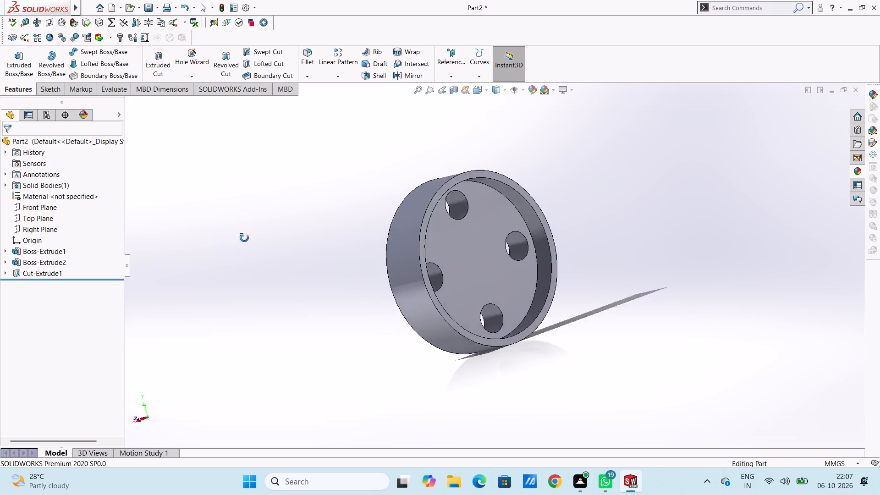
pyautogui.moveTo(244, 238); pyautogui.dragTo(326, 225, button='middle')
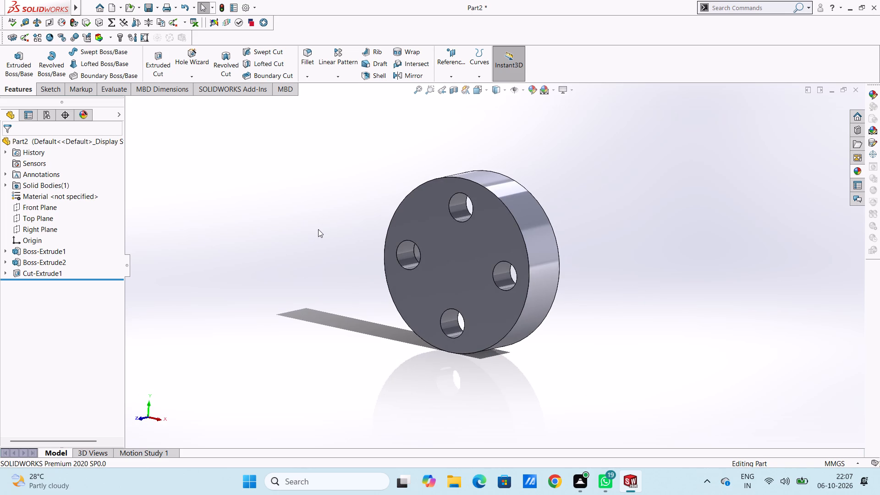
pyautogui.hotkey('ctrl', '1')
pyautogui.scroll(3, 318, 229)
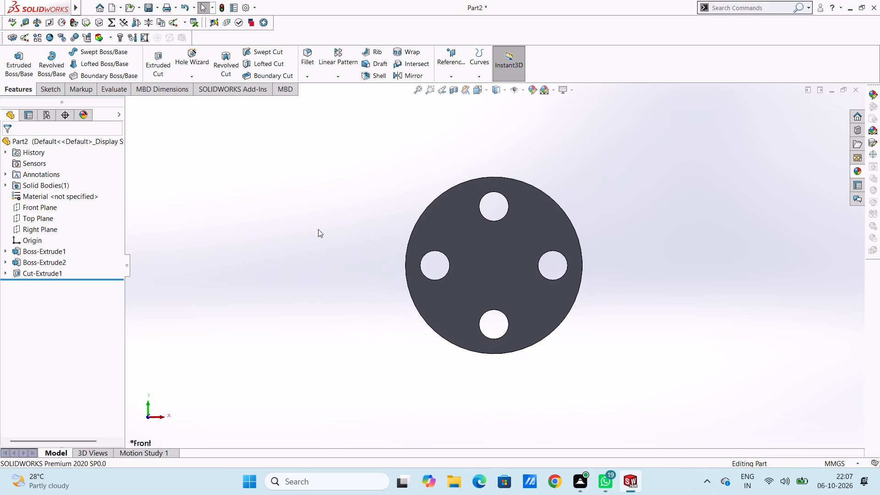
# Create a planar section view from the Front Plane, rotated about 88 degrees to cut through the top and bottom holes.
pyautogui.click(455, 93)
pyautogui.moveTo(749, 213); pyautogui.dragTo(707, 233, button='middle')
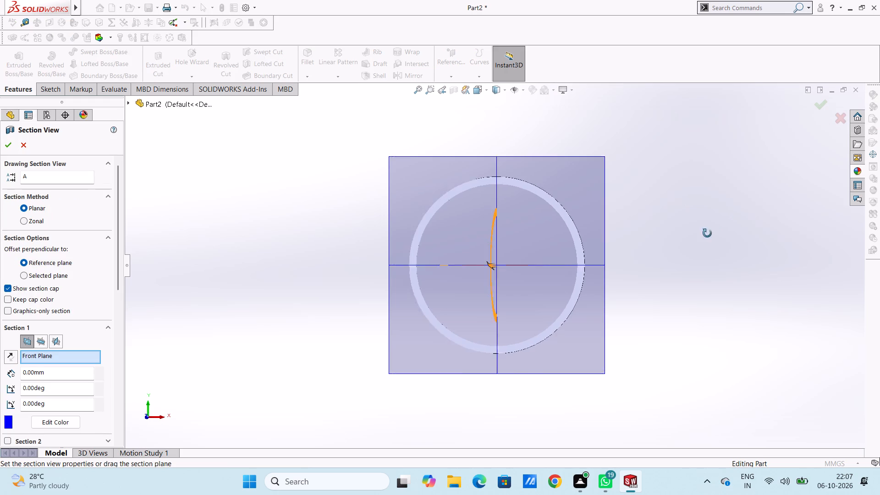
pyautogui.moveTo(707, 233); pyautogui.dragTo(690, 250, button='middle')
pyautogui.moveTo(466, 269); pyautogui.dragTo(442, 285)
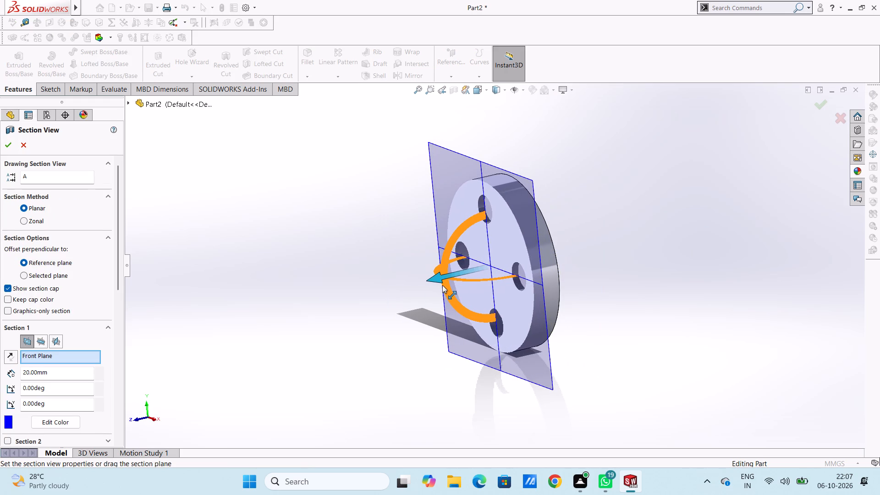
pyautogui.moveTo(442, 285); pyautogui.dragTo(432, 293)
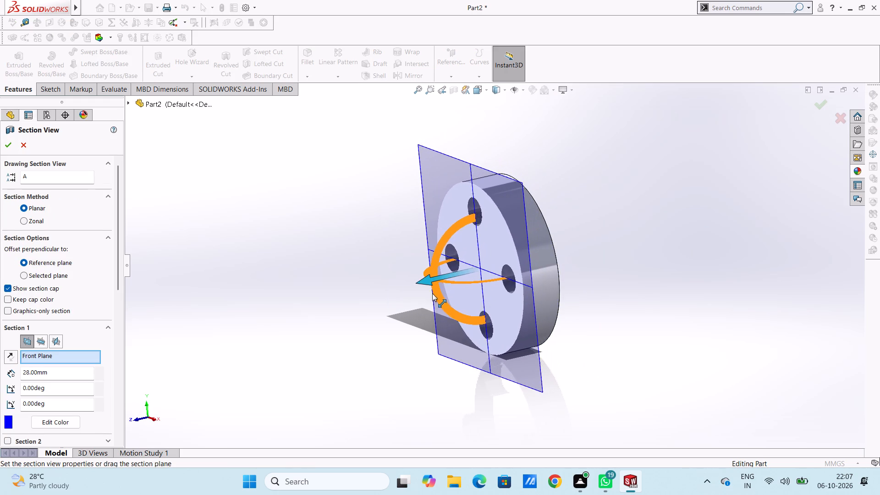
pyautogui.moveTo(432, 293); pyautogui.dragTo(451, 300)
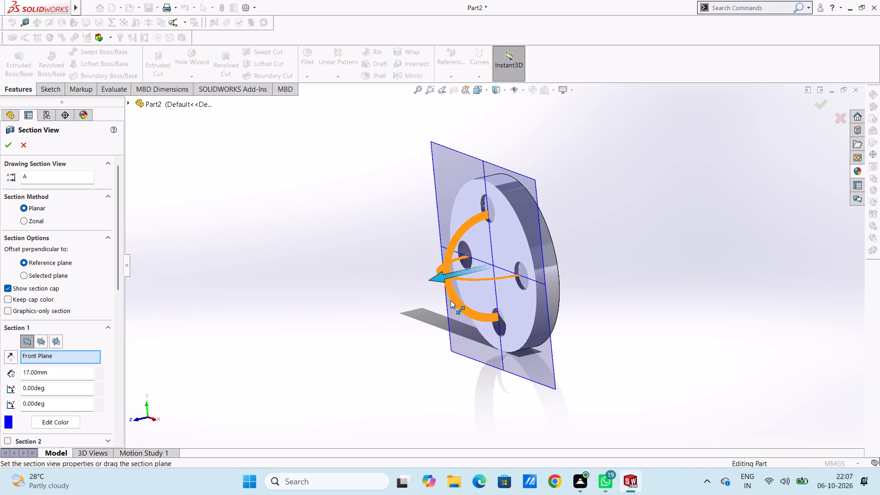
pyautogui.moveTo(451, 300); pyautogui.dragTo(451, 300)
pyautogui.moveTo(489, 277); pyautogui.dragTo(493, 280)
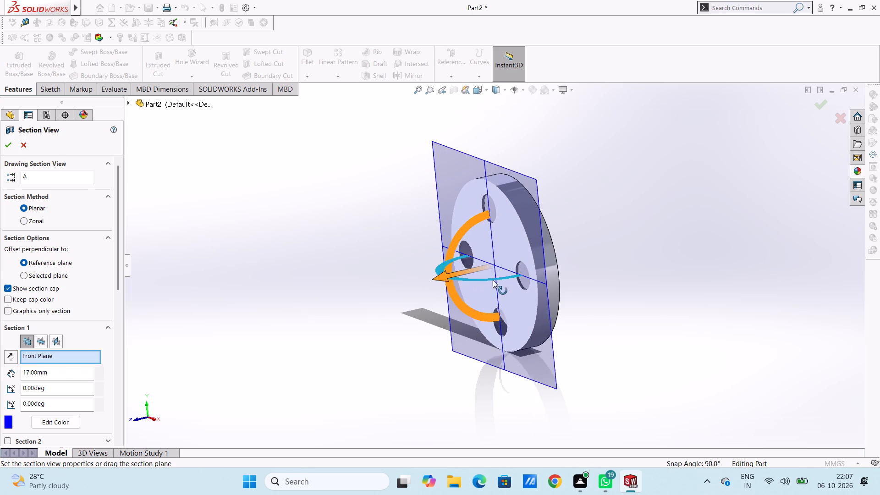
pyautogui.moveTo(493, 280); pyautogui.dragTo(533, 284)
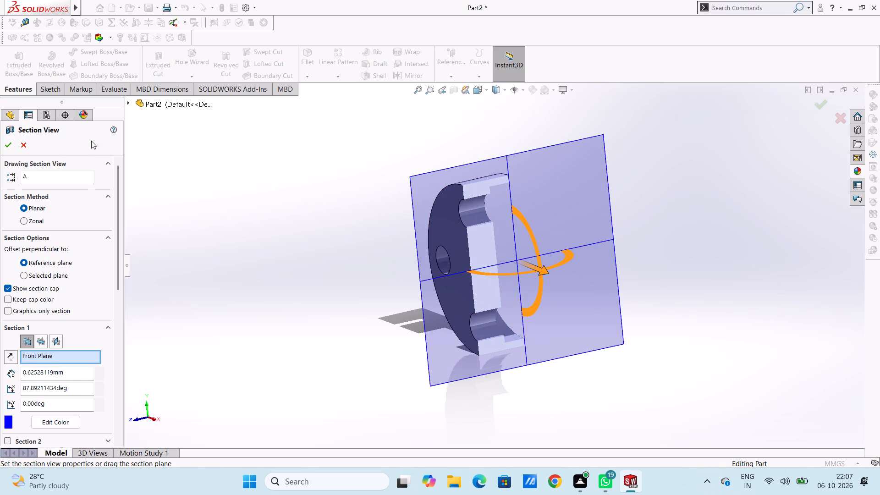
pyautogui.click(7, 151)
# Examine the hole and recess profiles in the sectioned part, ending with the section view turned off.
pyautogui.moveTo(341, 220); pyautogui.dragTo(374, 236, button='middle')
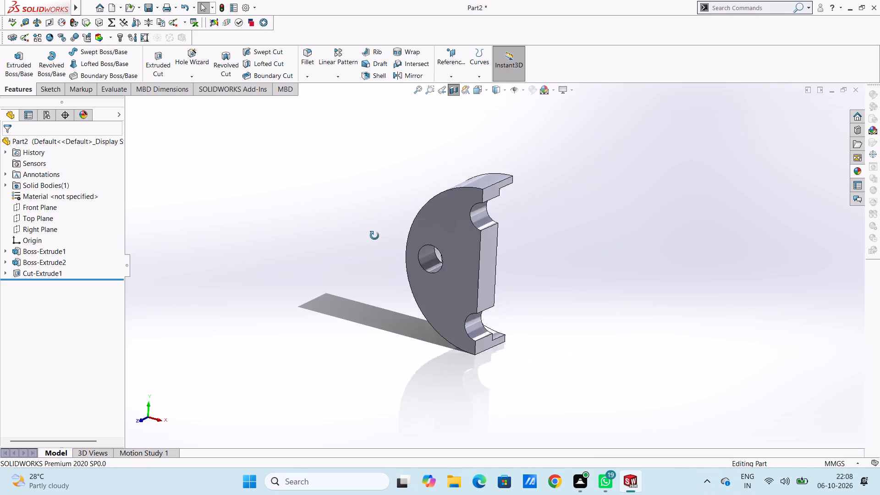
pyautogui.moveTo(374, 236); pyautogui.dragTo(364, 211, button='middle')
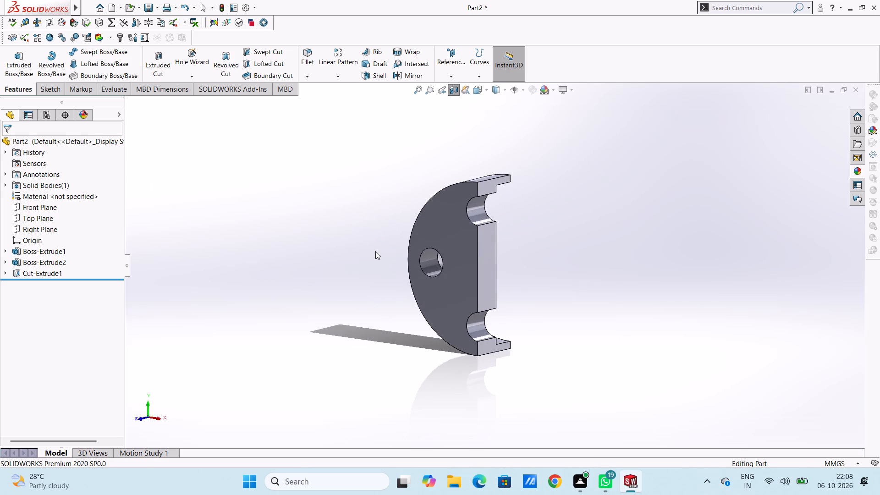
pyautogui.moveTo(363, 204); pyautogui.dragTo(349, 203, button='middle')
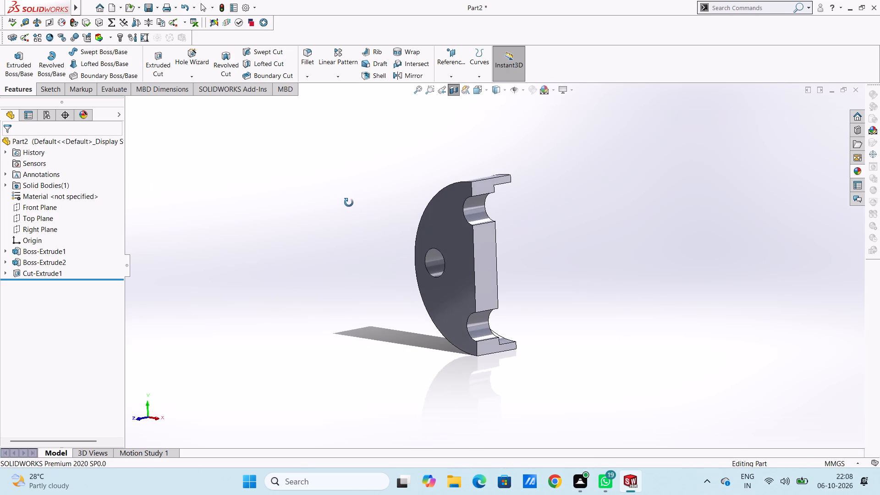
pyautogui.moveTo(349, 203); pyautogui.dragTo(334, 201, button='middle')
pyautogui.moveTo(329, 201); pyautogui.dragTo(436, 198, button='middle')
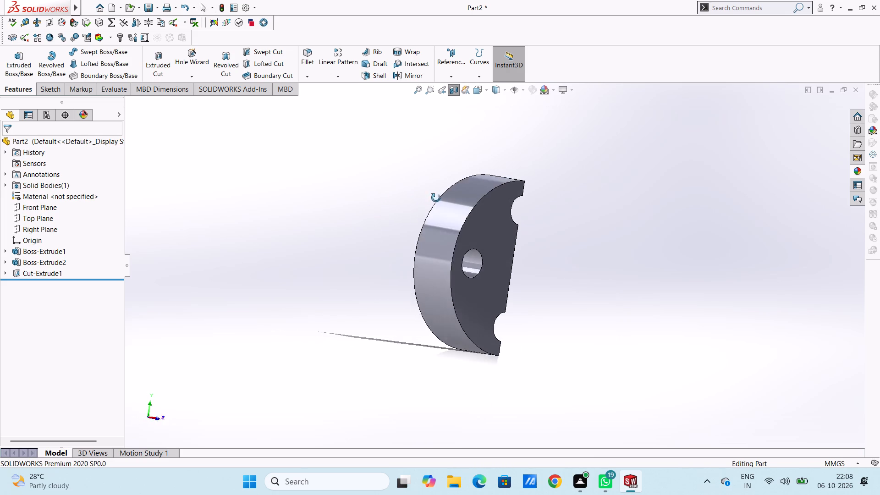
pyautogui.moveTo(436, 198); pyautogui.dragTo(330, 192, button='middle')
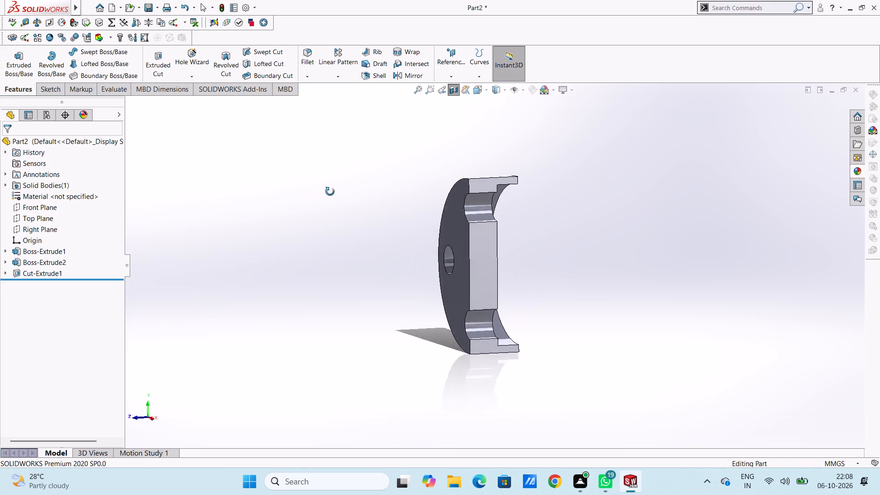
pyautogui.moveTo(330, 192); pyautogui.dragTo(354, 191, button='middle')
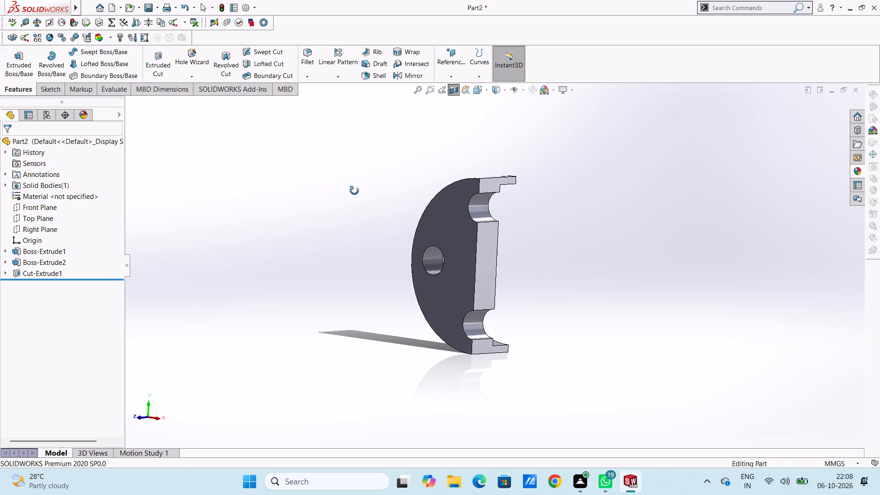
pyautogui.moveTo(354, 191); pyautogui.dragTo(360, 193, button='middle')
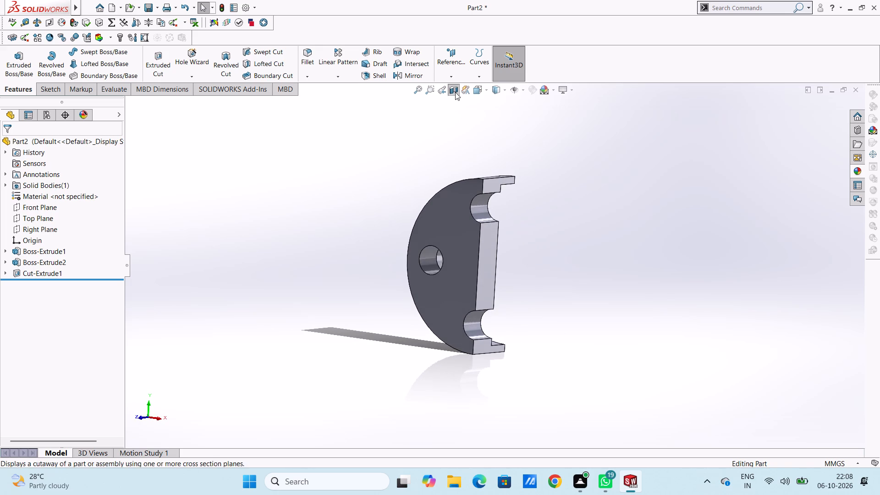
pyautogui.click(452, 90)
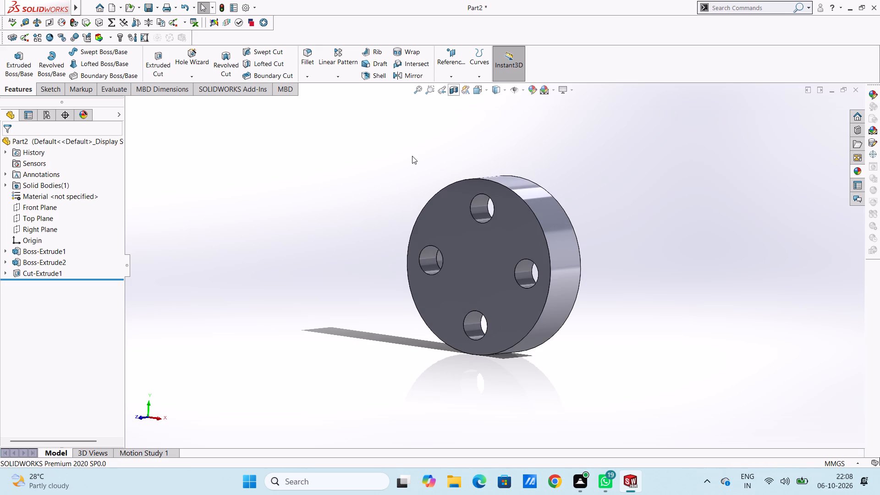
pyautogui.scroll(2, 412, 156)
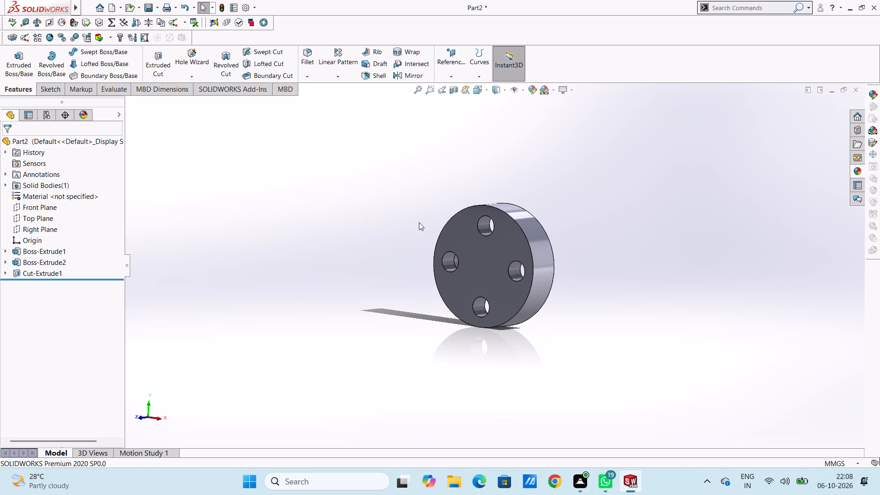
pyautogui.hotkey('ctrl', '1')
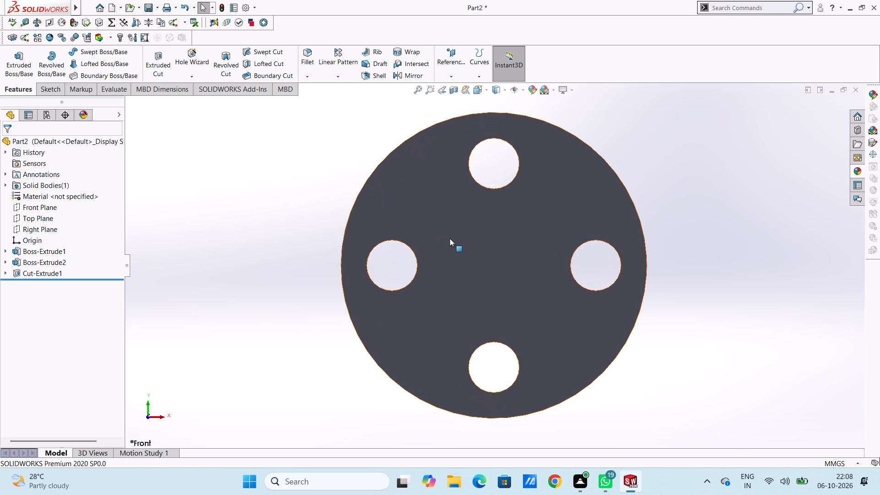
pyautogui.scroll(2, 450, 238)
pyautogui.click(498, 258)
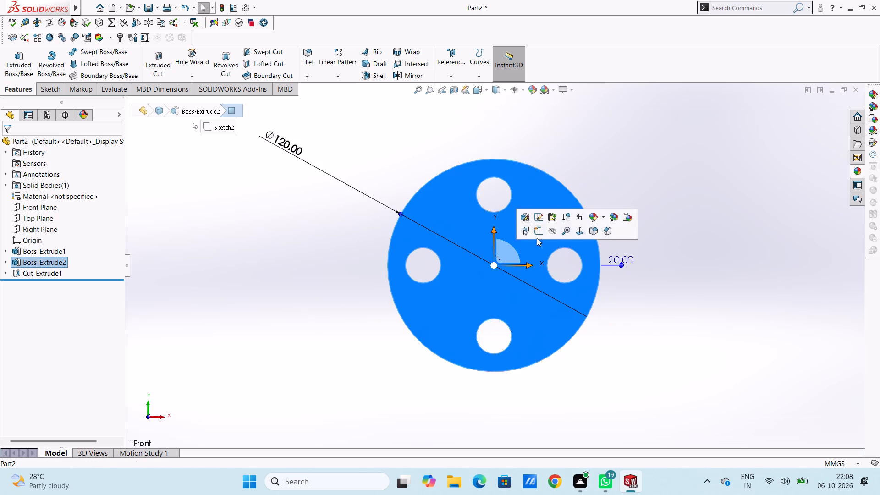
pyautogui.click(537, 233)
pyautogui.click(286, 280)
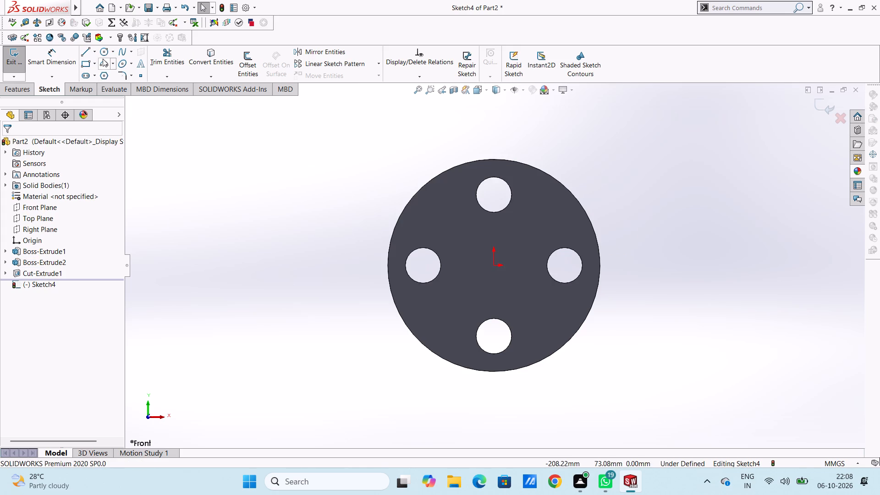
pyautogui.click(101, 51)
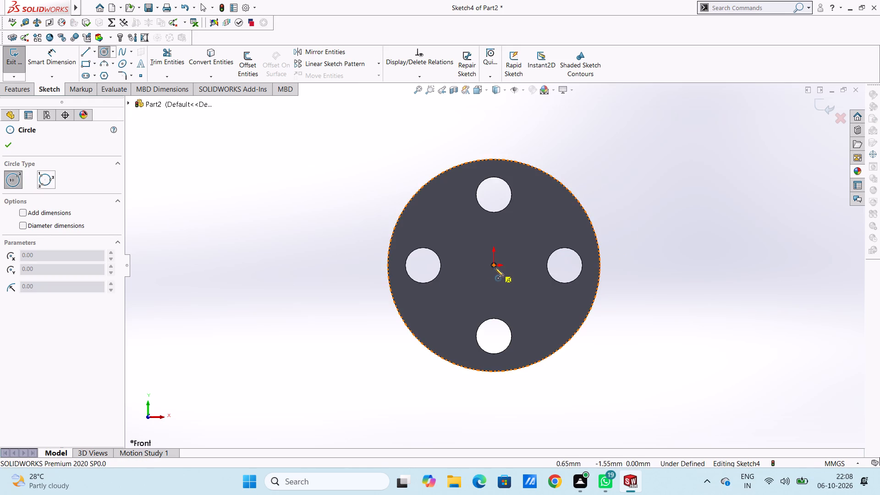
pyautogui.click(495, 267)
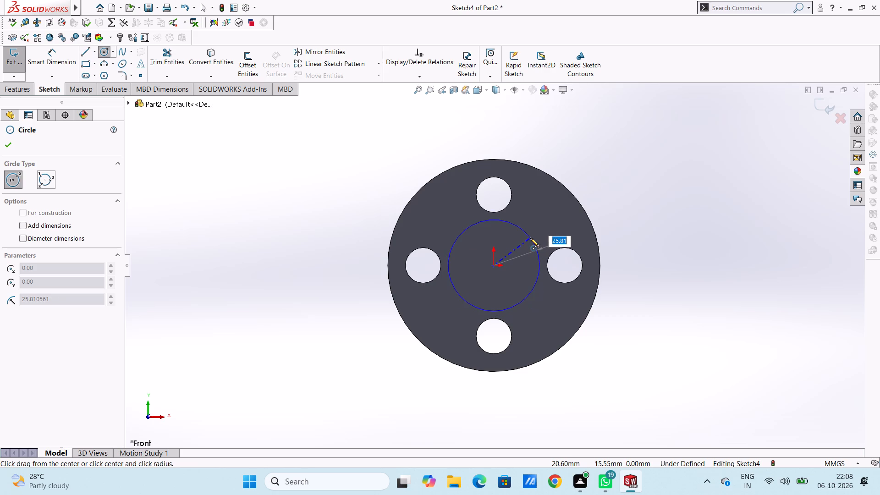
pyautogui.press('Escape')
# Undo back to the four-hole sketch and set the hole circles' diameter to 10 mm.
pyautogui.hotkey('ctrl', 'z')
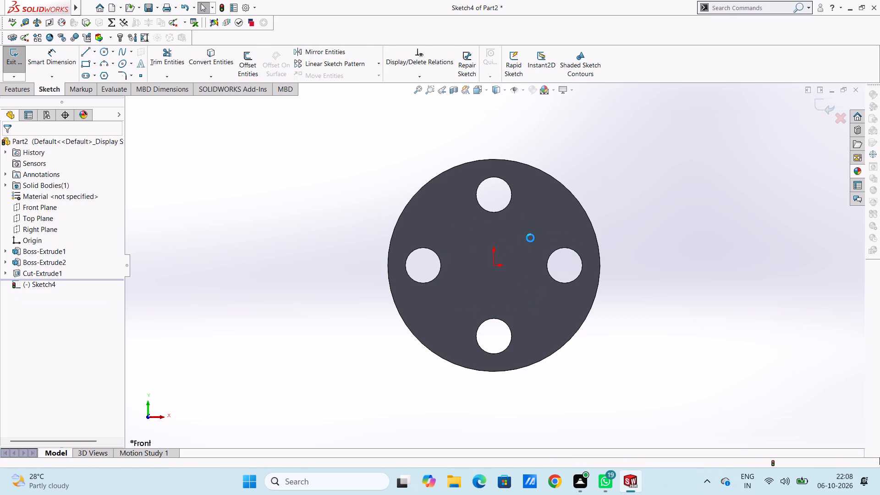
pyautogui.hotkey('ctrl', 'z')
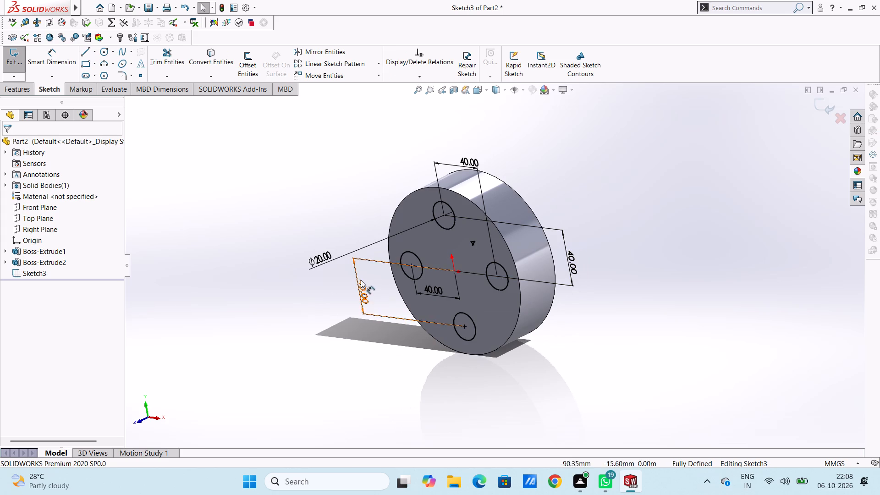
pyautogui.doubleClick(322, 259)
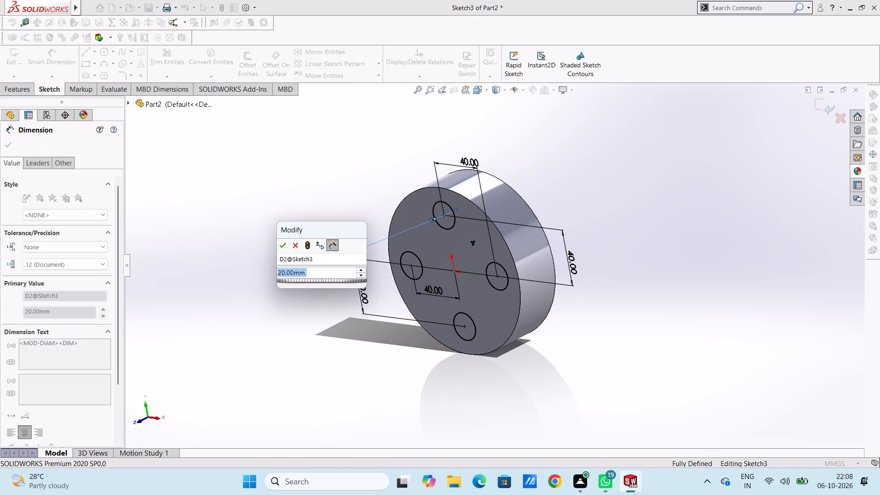
pyautogui.write('10')
pyautogui.press('Return')
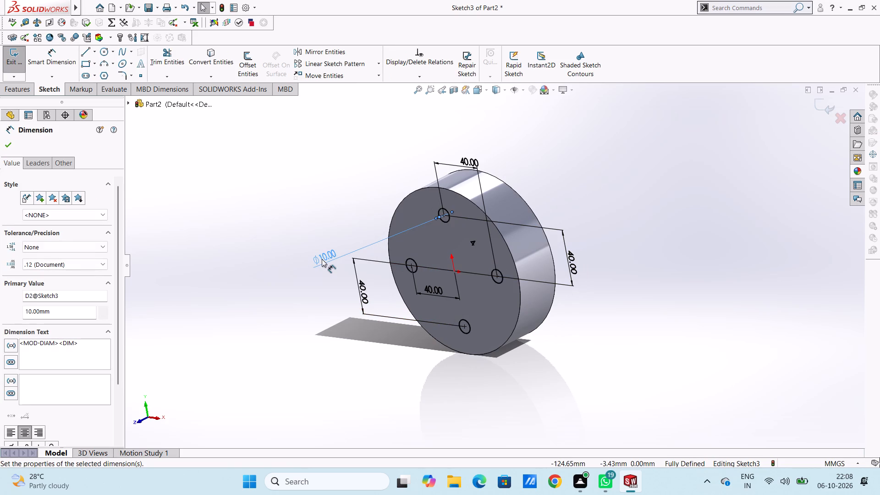
pyautogui.click(281, 228)
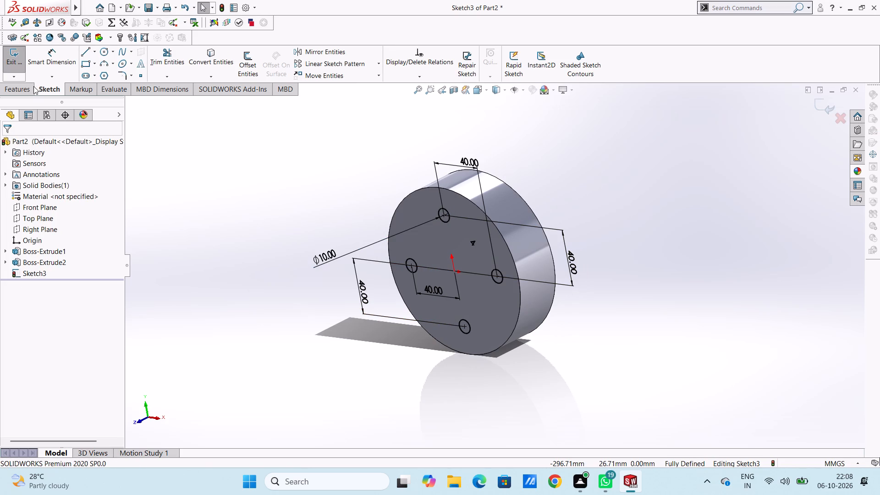
# Cut-extrude the four 10 mm circles into the disc with a blind depth of 20 mm.
pyautogui.click(21, 90)
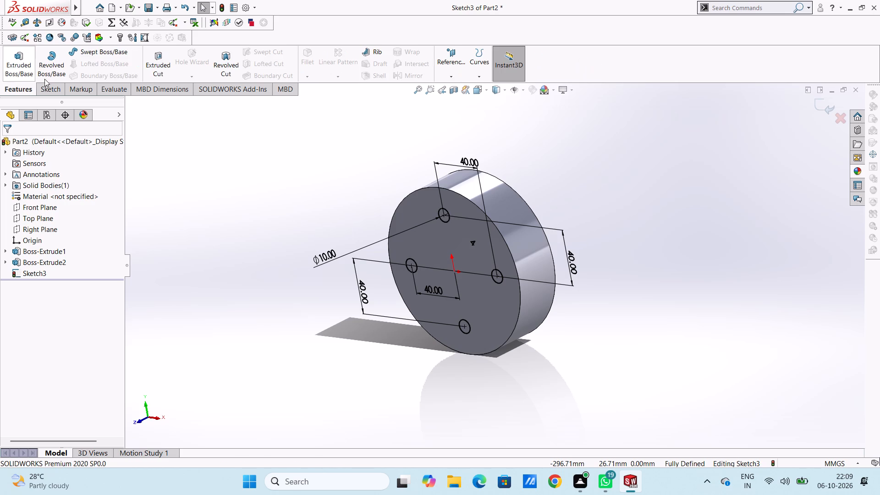
pyautogui.click(151, 61)
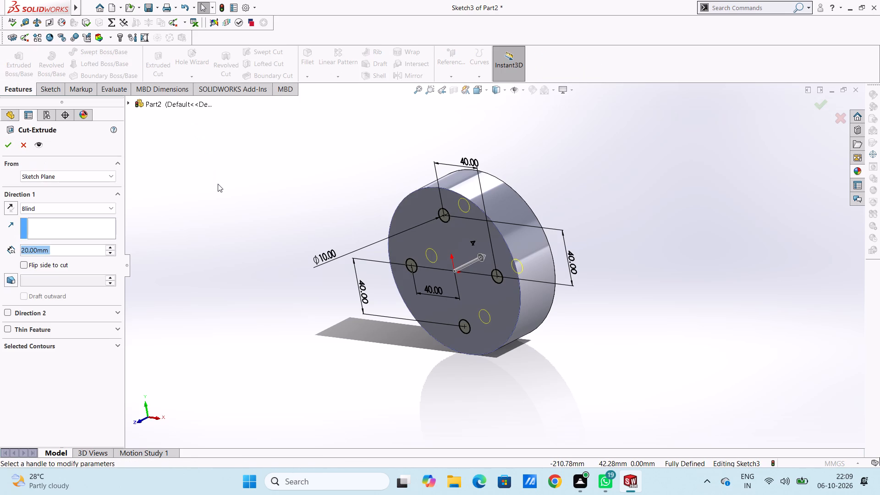
pyautogui.click(8, 145)
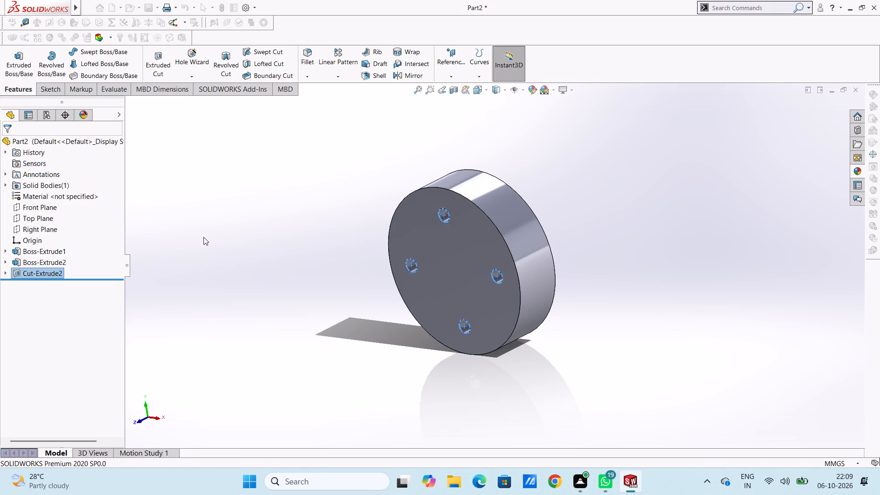
pyautogui.click(203, 237)
# Sketch two concentric circles centred on the origin on the disc's front face, with radii of 30 mm and about 15 mm.
pyautogui.moveTo(179, 250); pyautogui.dragTo(217, 206, button='middle')
pyautogui.moveTo(243, 229); pyautogui.dragTo(194, 233, button='middle')
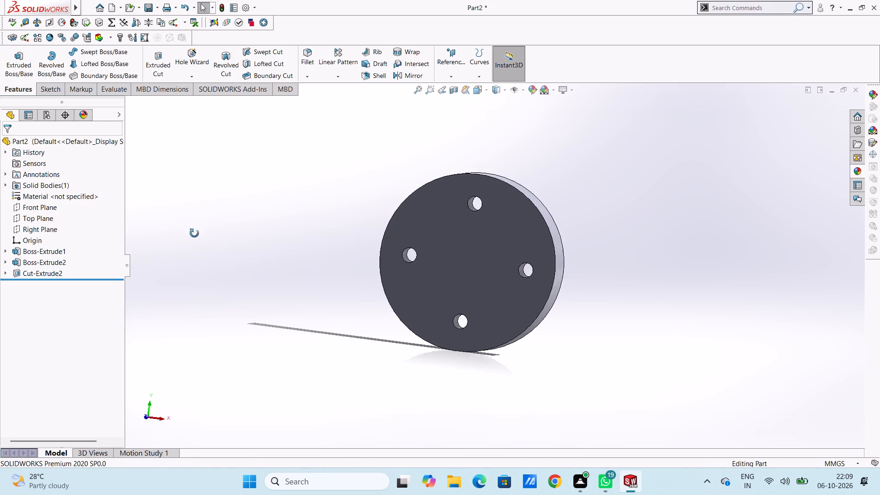
pyautogui.moveTo(194, 233); pyautogui.dragTo(253, 254, button='middle')
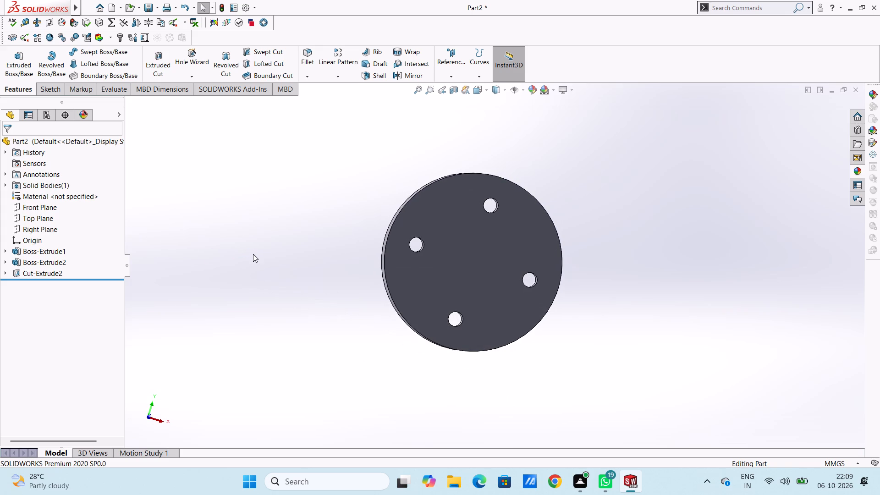
pyautogui.hotkey('ctrl', '1')
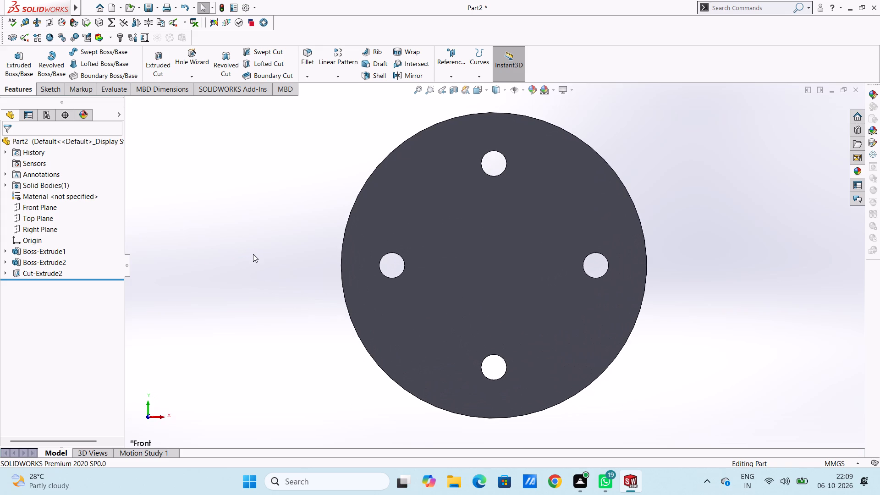
pyautogui.click(473, 266)
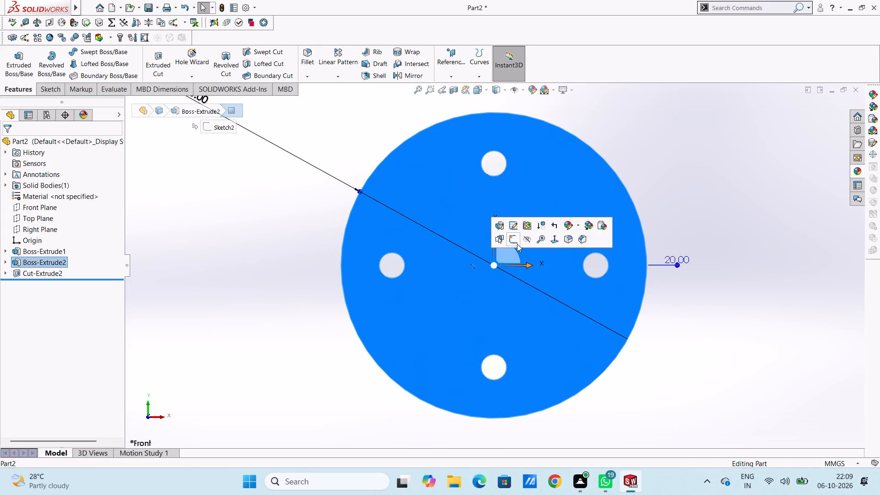
pyautogui.click(517, 243)
pyautogui.click(266, 287)
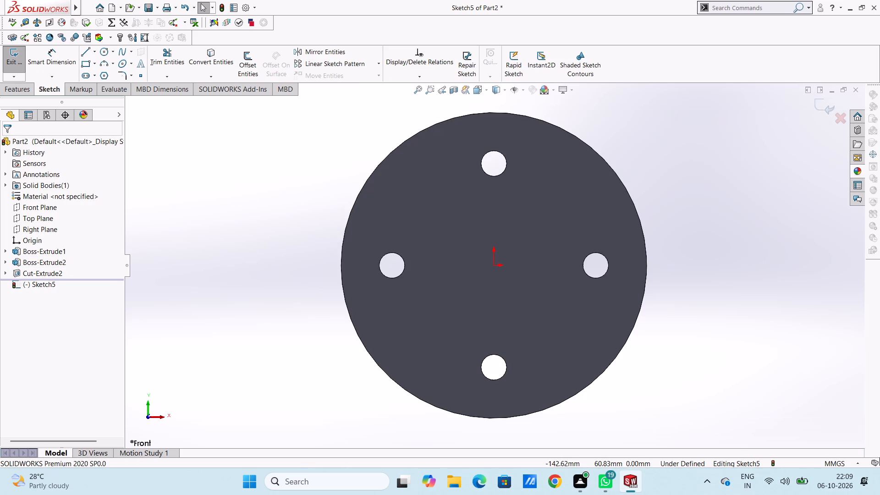
pyautogui.click(103, 53)
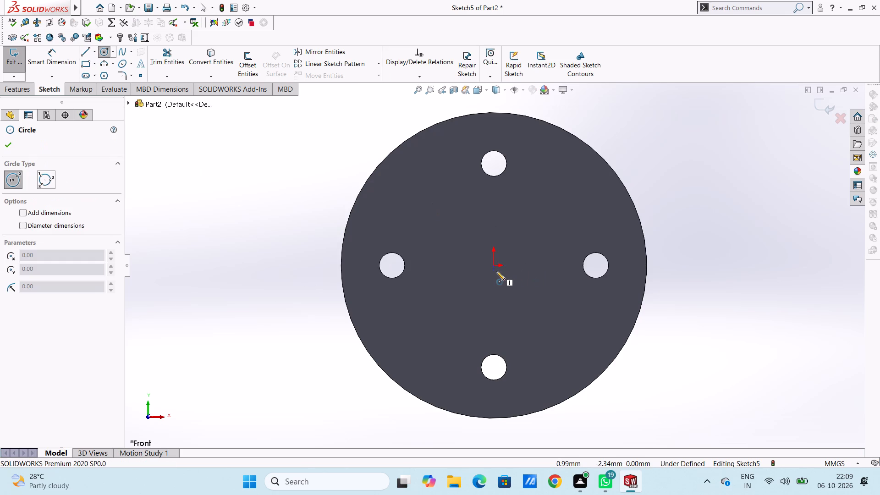
pyautogui.click(495, 268)
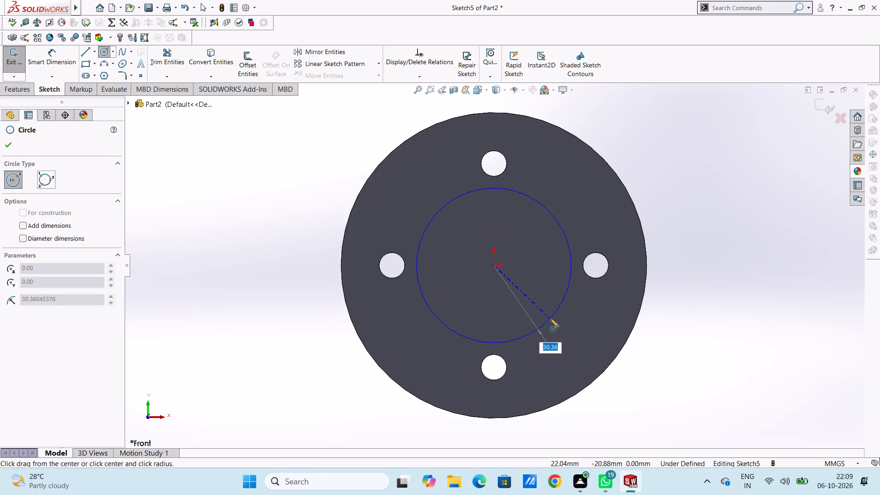
pyautogui.write('30')
pyautogui.press('Return')
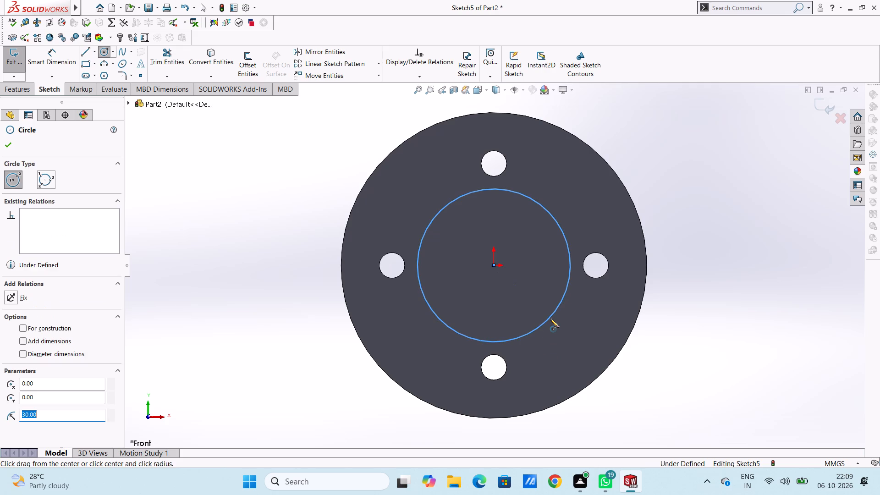
pyautogui.click(494, 264)
pyautogui.click(510, 300)
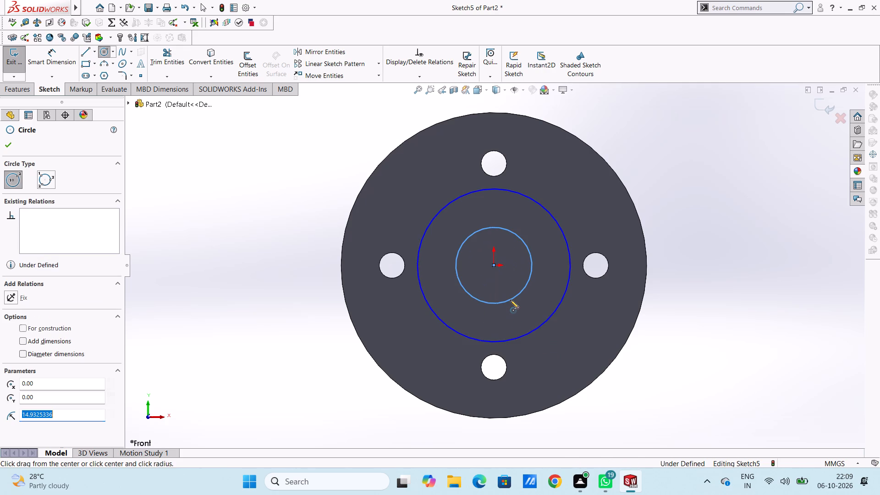
pyautogui.click(5, 146)
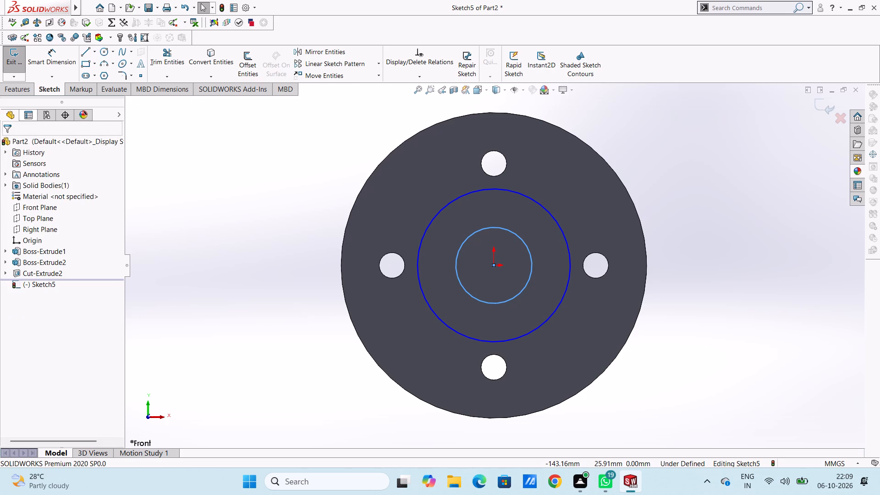
# Dimension the outer circle at 60 mm diameter and set the inner circle's diameter to 25 mm.
pyautogui.click(47, 66)
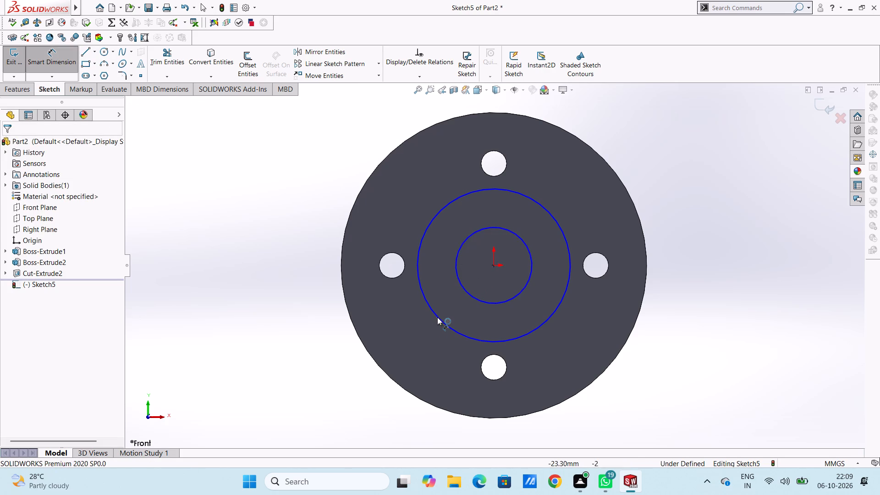
pyautogui.click(438, 316)
pyautogui.click(273, 392)
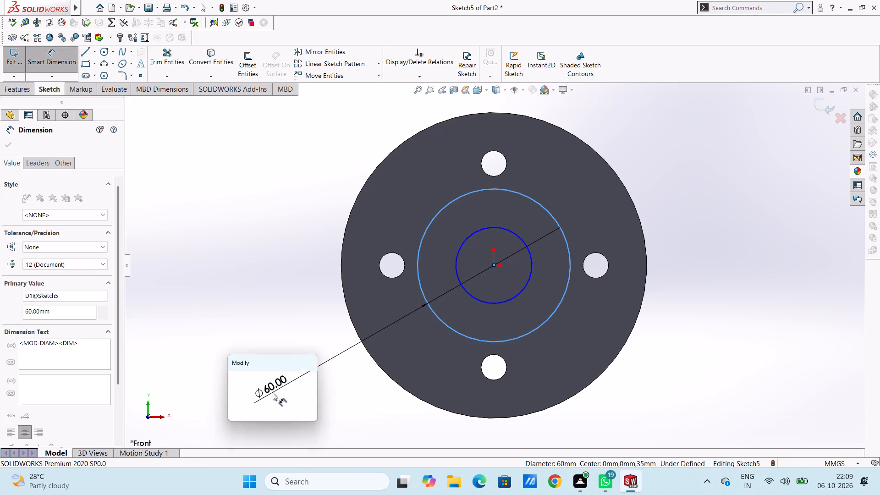
pyautogui.click(231, 379)
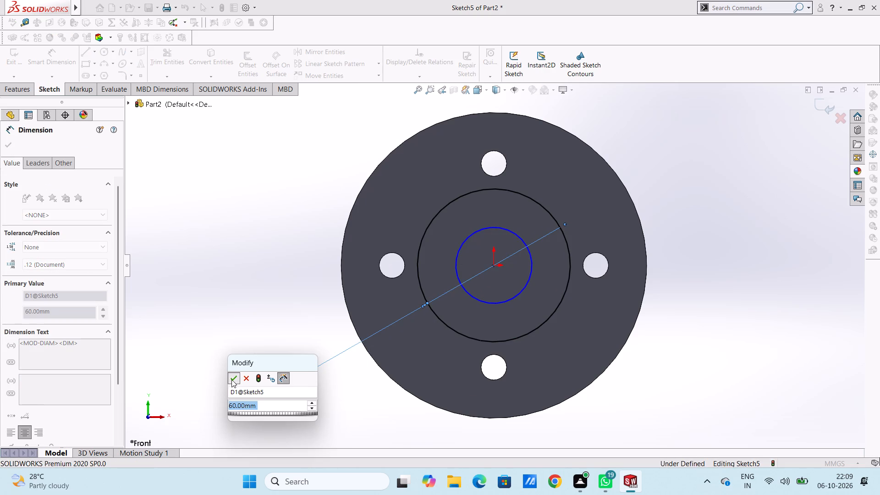
pyautogui.click(255, 301)
pyautogui.click(474, 298)
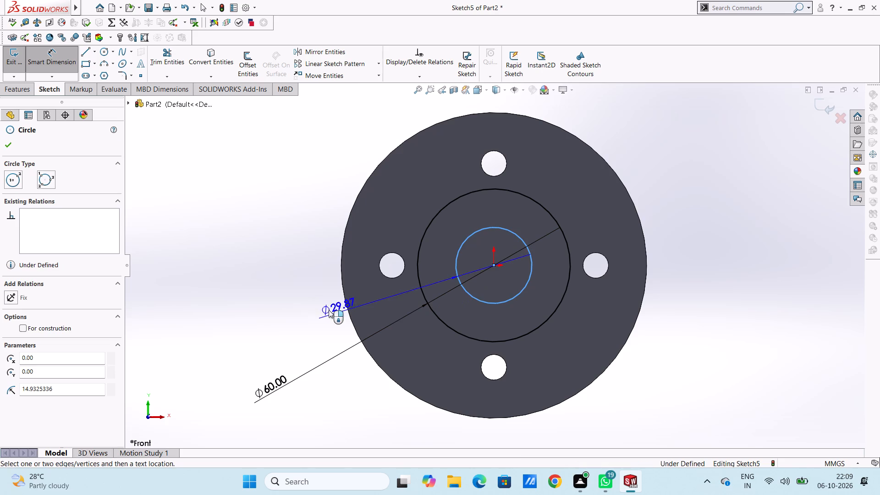
pyautogui.click(279, 319)
pyautogui.write('25')
pyautogui.press('Return')
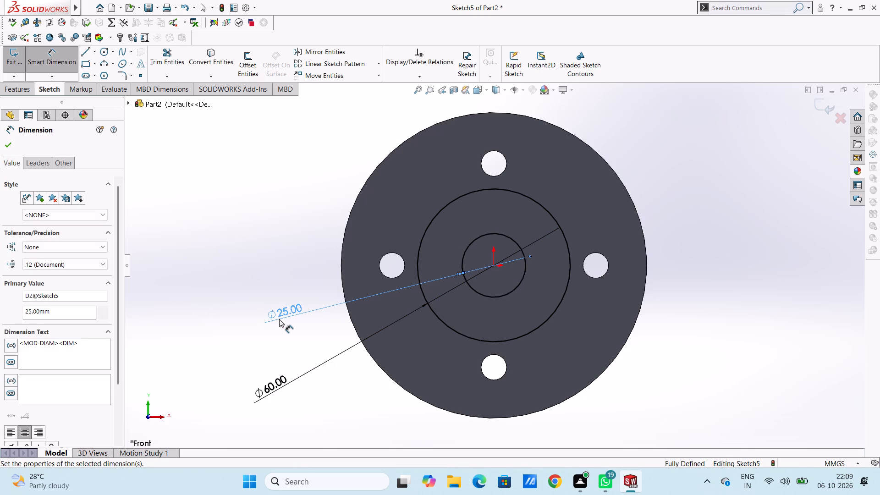
pyautogui.click(241, 242)
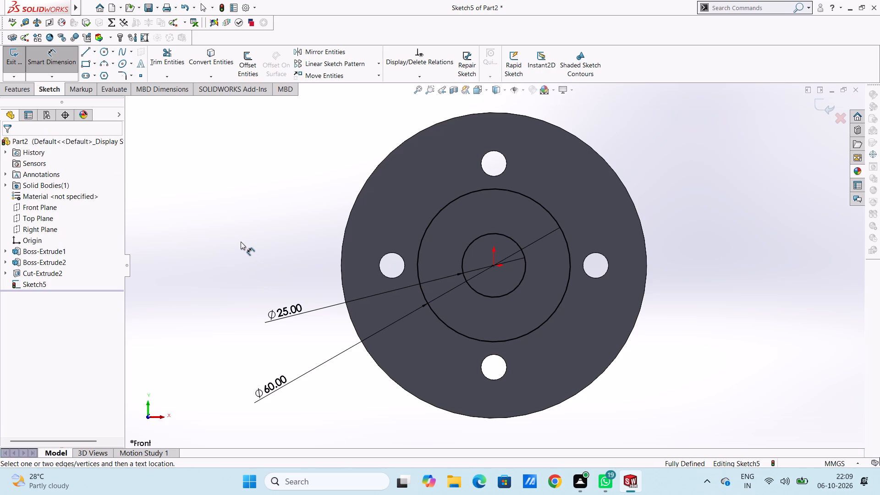
# Extrude the ring between the two circles outward from the disc face with a blind depth of 30 mm, merged with the part.
pyautogui.scroll(2, 262, 255)
pyautogui.moveTo(313, 249); pyautogui.dragTo(274, 259, button='middle')
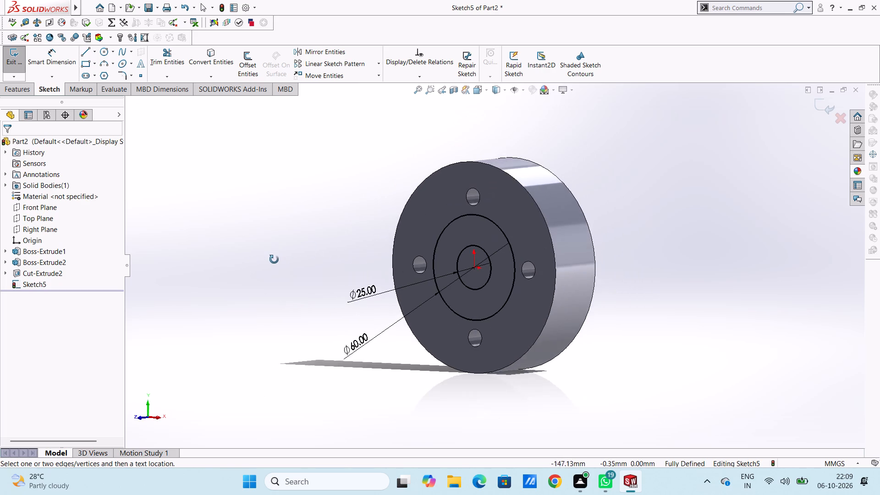
pyautogui.moveTo(274, 259); pyautogui.dragTo(280, 264, button='middle')
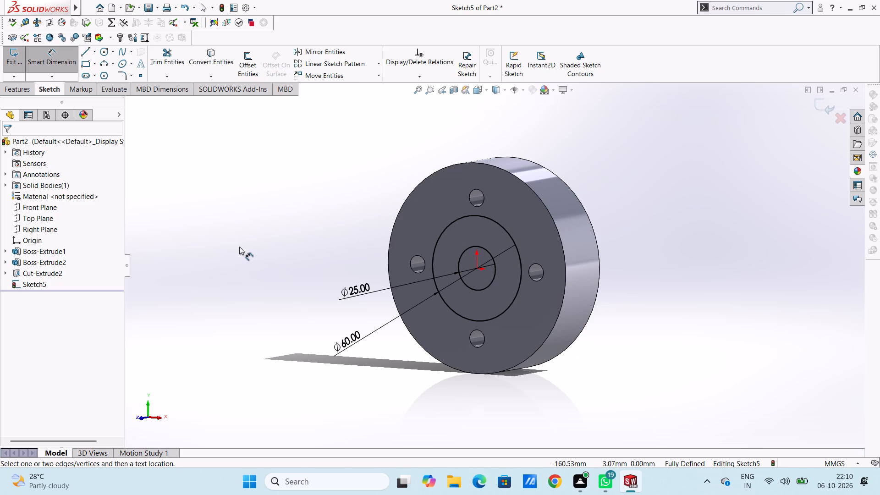
pyautogui.click(20, 90)
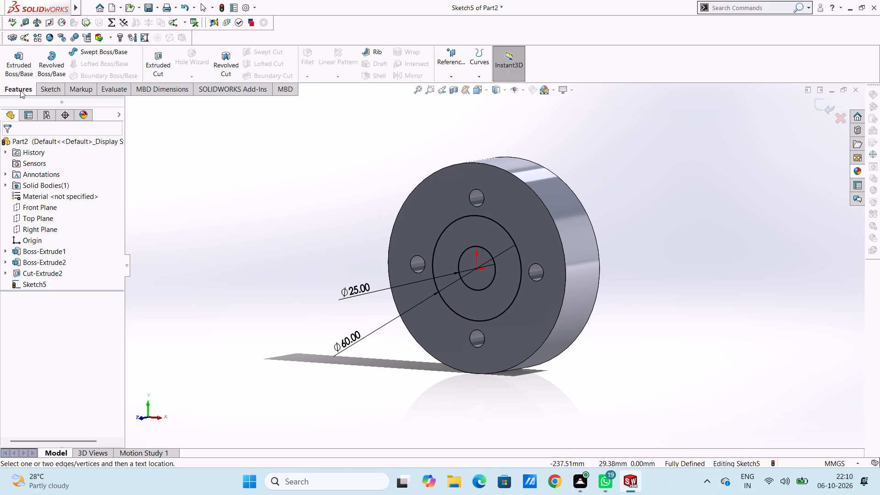
pyautogui.click(18, 60)
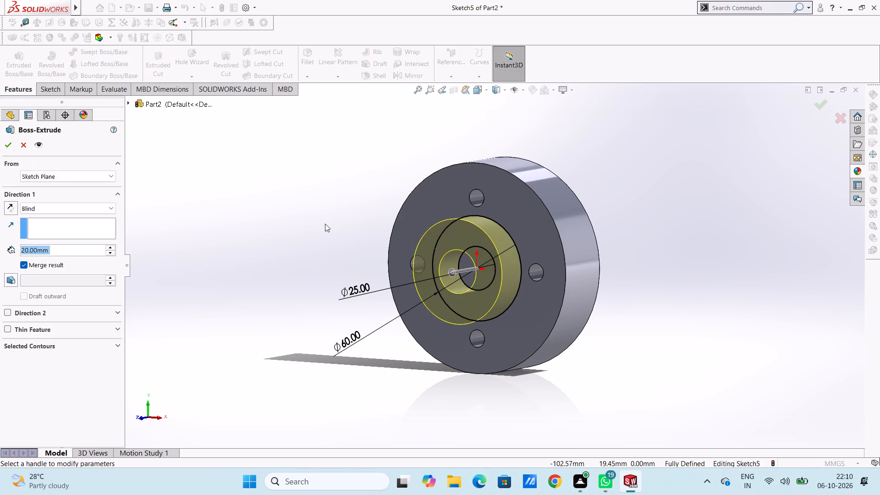
pyautogui.write('30')
pyautogui.press('Return')
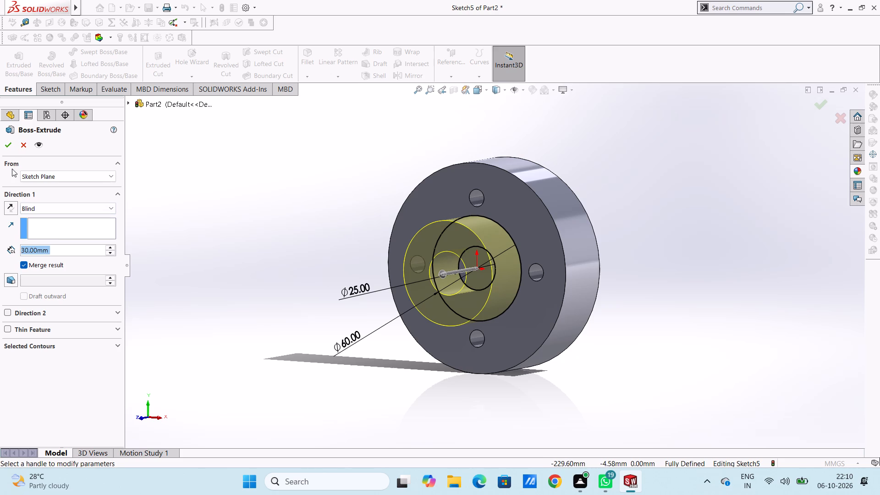
pyautogui.click(6, 149)
pyautogui.click(253, 234)
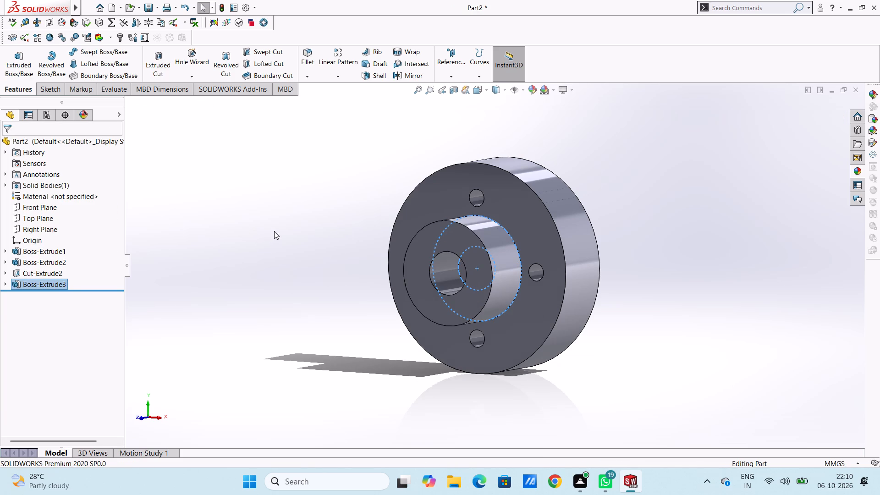
# Sketch a circle with a 12.5 mm radius centred on the origin, on the disc face at the bottom of the boss's bore.
pyautogui.moveTo(274, 231); pyautogui.dragTo(311, 216, button='middle')
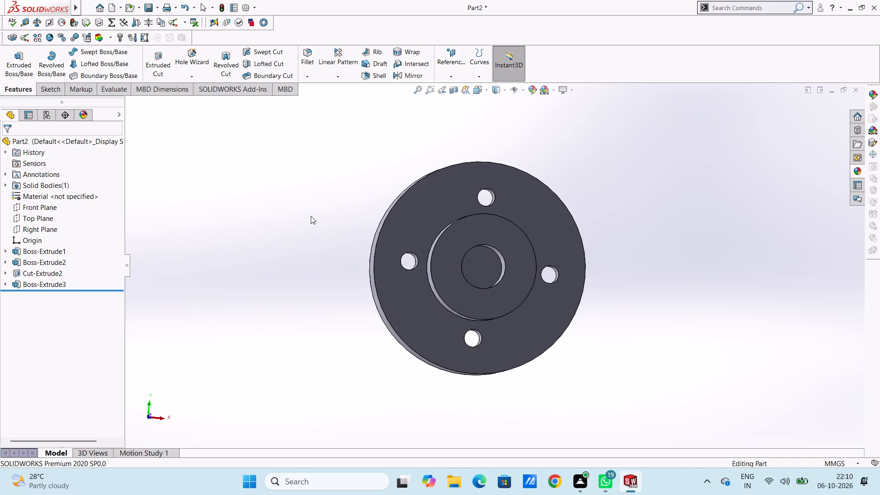
pyautogui.hotkey('ctrl', '1')
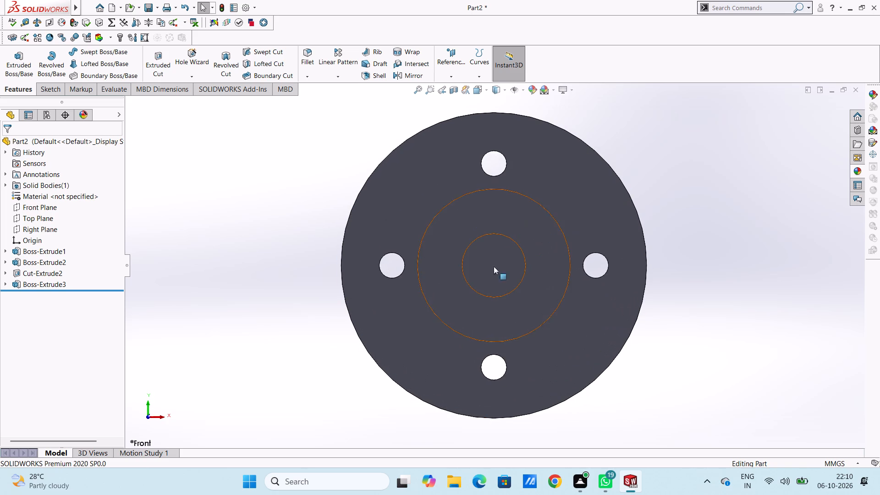
pyautogui.click(482, 269)
pyautogui.click(521, 243)
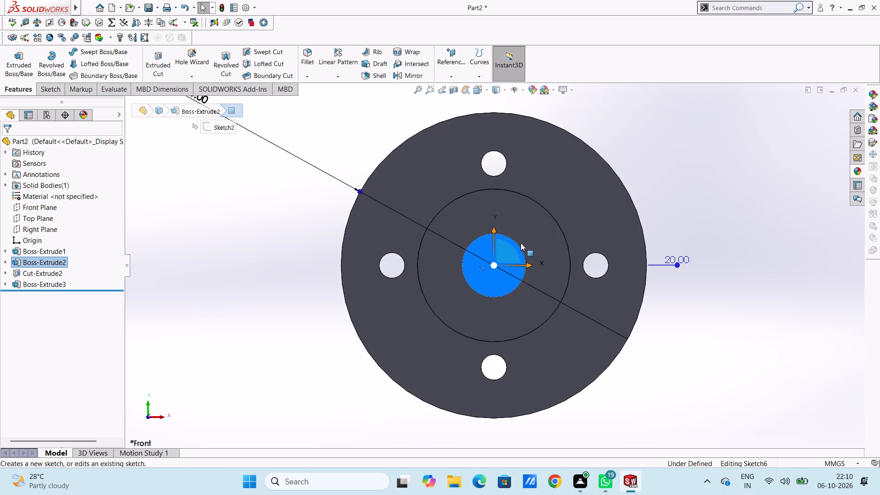
pyautogui.click(296, 276)
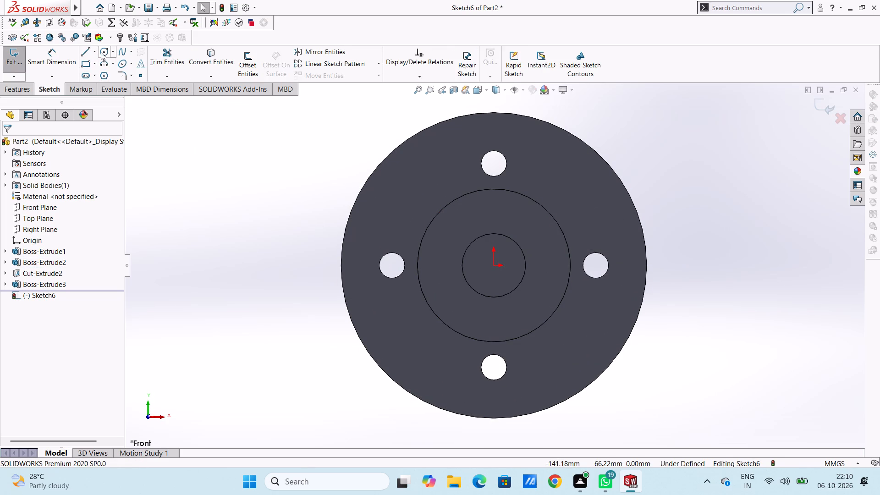
pyautogui.click(101, 51)
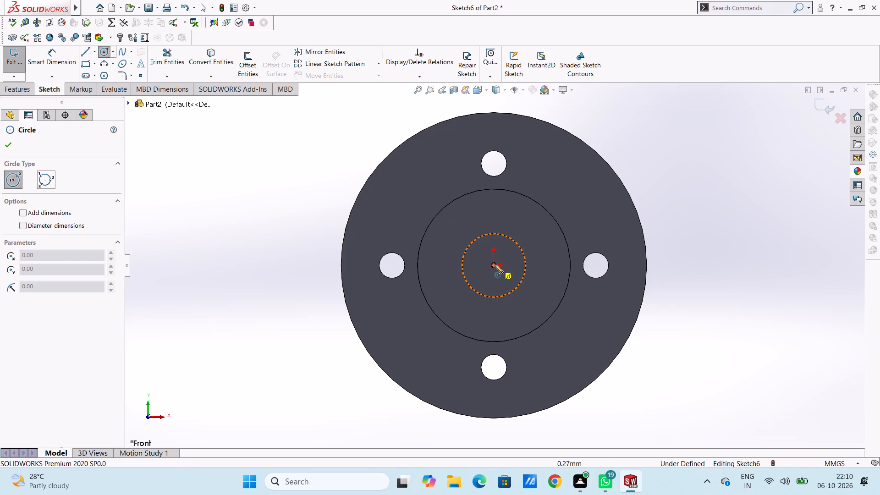
pyautogui.click(494, 264)
pyautogui.click(500, 298)
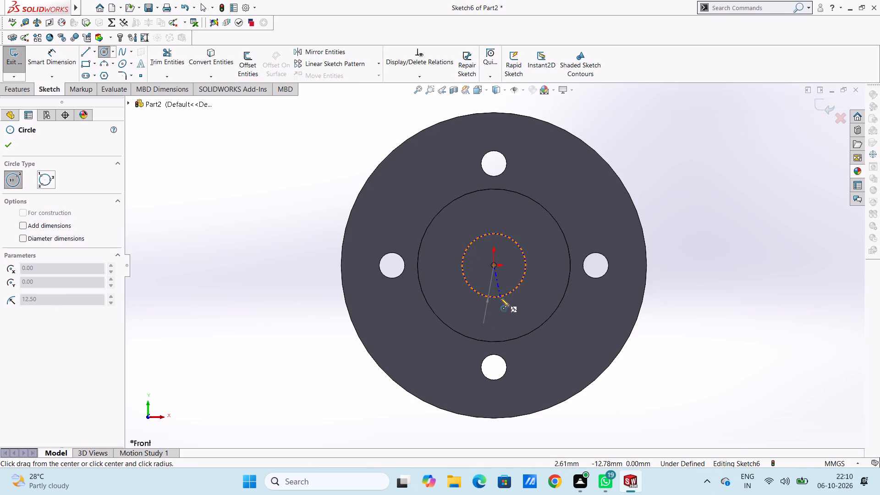
pyautogui.click(7, 141)
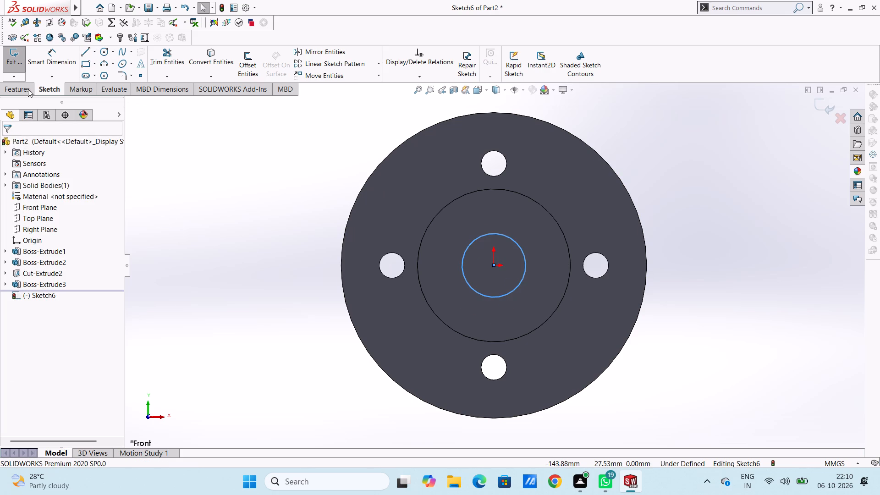
# Dimension the new circle at 25 mm diameter.
pyautogui.click(55, 63)
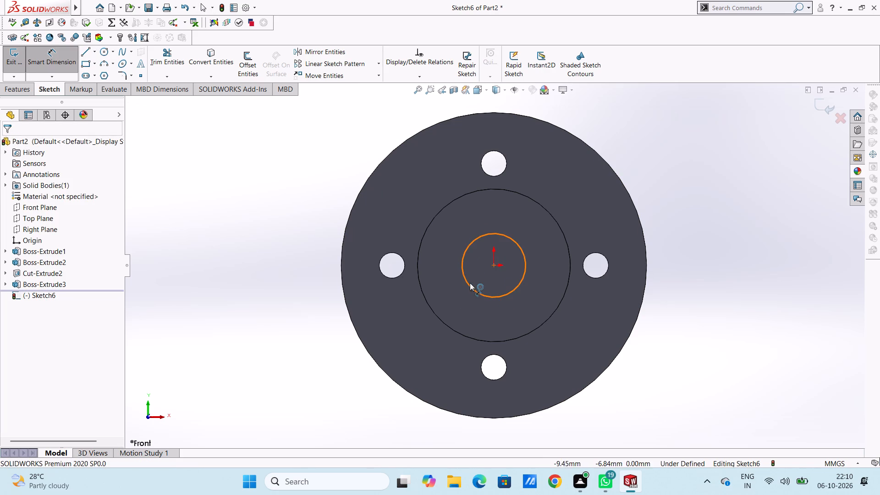
pyautogui.click(470, 283)
pyautogui.click(304, 368)
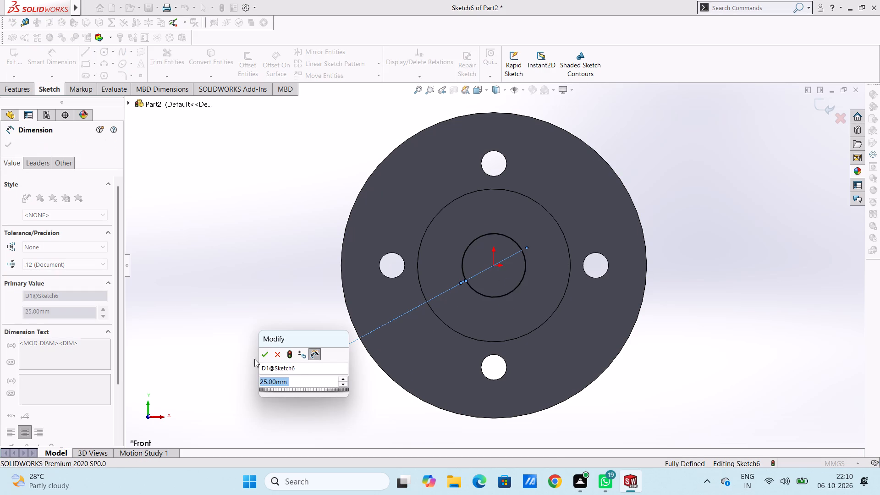
pyautogui.click(261, 355)
pyautogui.click(258, 308)
# Cut-extrude the 25 mm circle through the disc with a blind depth of 30 mm.
pyautogui.moveTo(264, 292); pyautogui.dragTo(264, 293, button='middle')
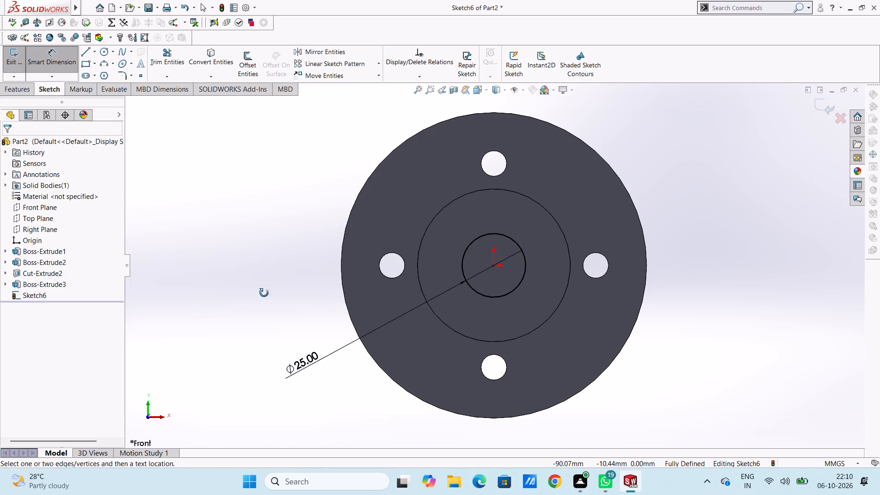
pyautogui.moveTo(264, 293); pyautogui.dragTo(244, 306, button='middle')
pyautogui.click(62, 58)
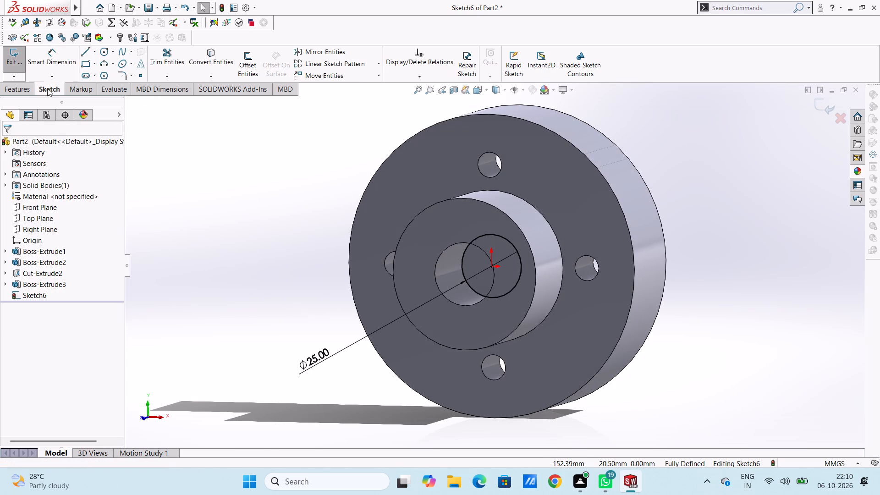
pyautogui.click(24, 96)
pyautogui.click(22, 93)
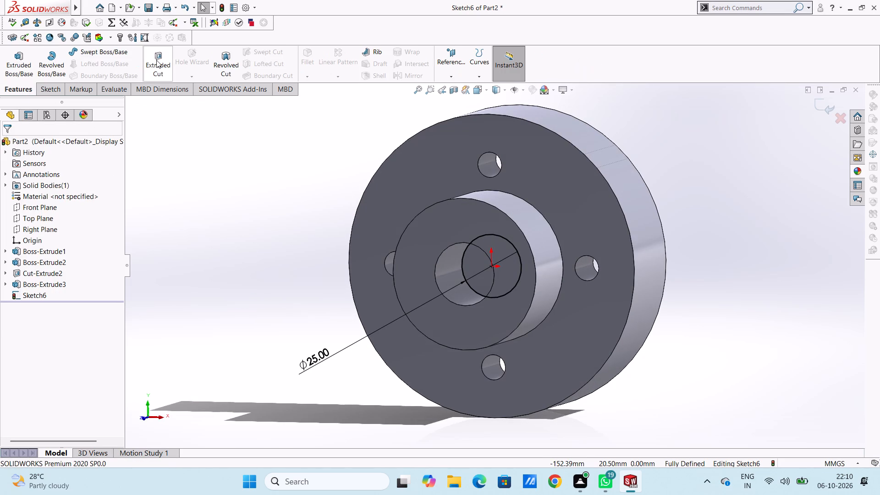
pyautogui.click(159, 58)
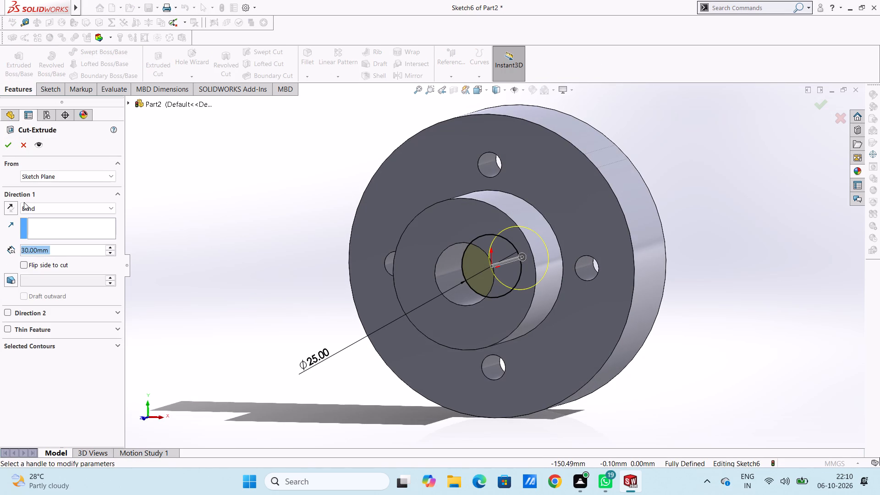
pyautogui.click(7, 145)
pyautogui.click(171, 227)
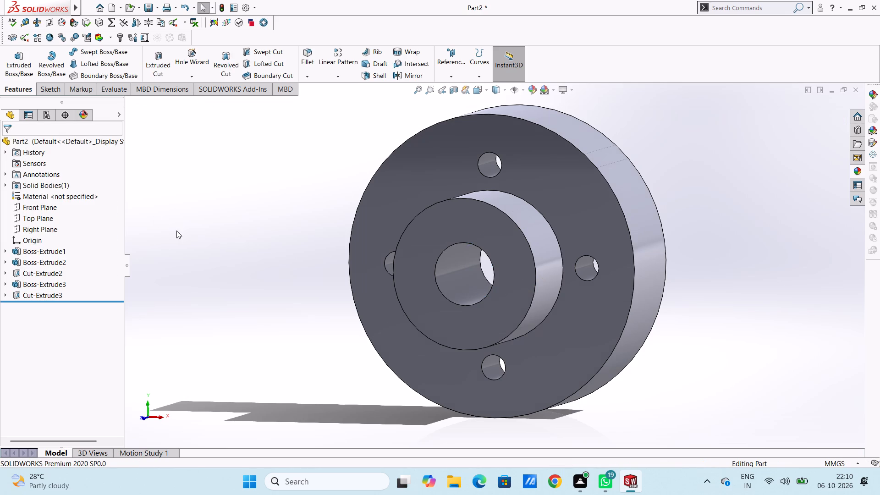
# Examine the flange, its boss and the central bore from several angles and from the front.
pyautogui.moveTo(183, 233); pyautogui.dragTo(212, 233, button='middle')
pyautogui.scroll(2, 214, 233)
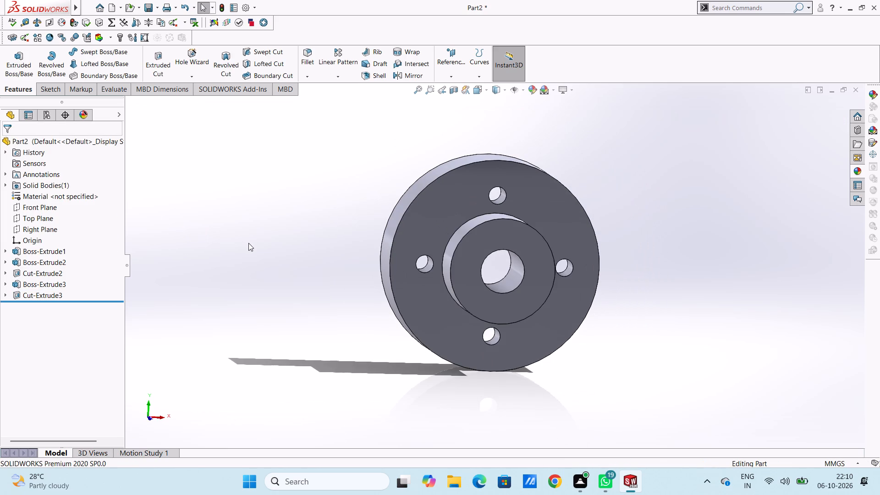
pyautogui.moveTo(248, 243); pyautogui.dragTo(246, 258, button='middle')
pyautogui.scroll(1, 238, 259)
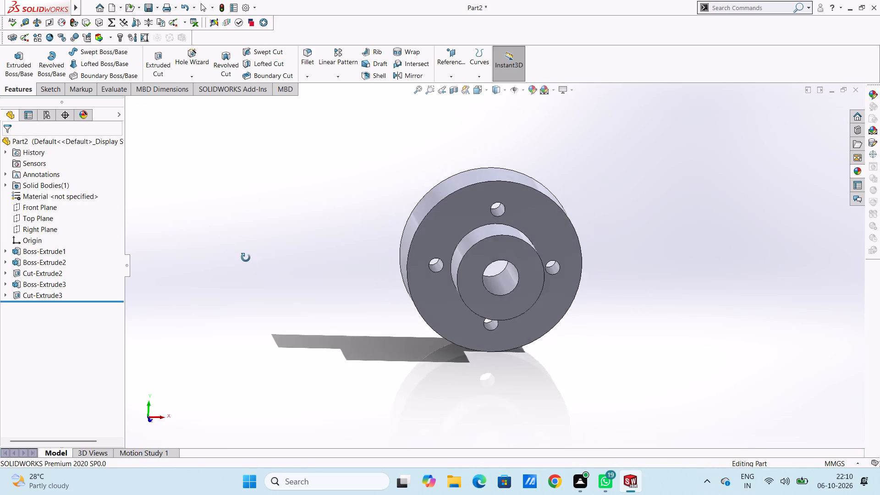
pyautogui.moveTo(246, 258); pyautogui.dragTo(202, 256, button='middle')
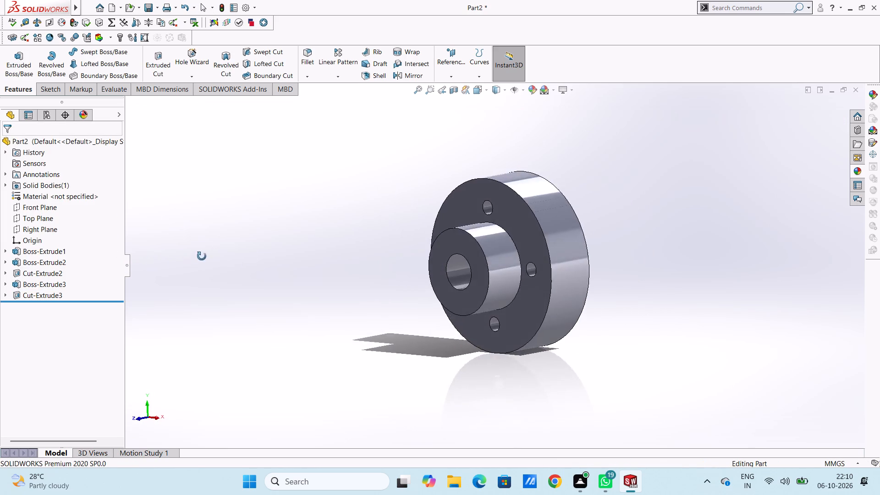
pyautogui.moveTo(202, 256); pyautogui.dragTo(224, 259, button='middle')
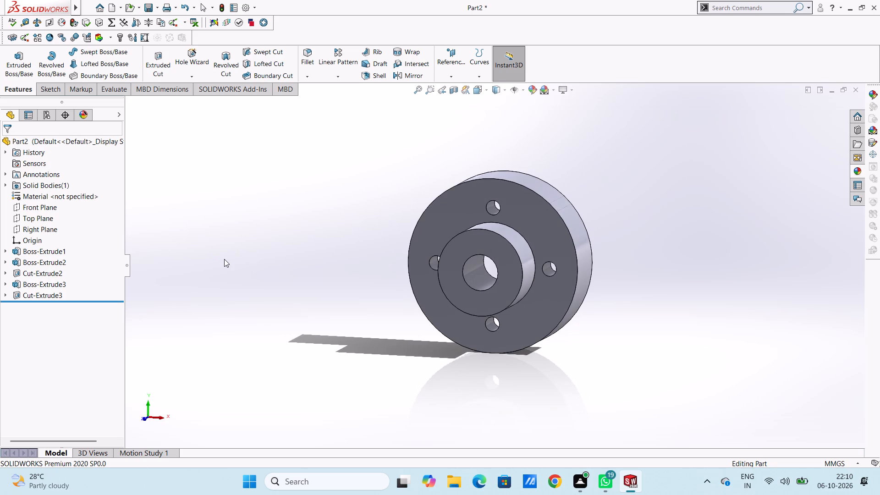
pyautogui.hotkey('ctrl', '1')
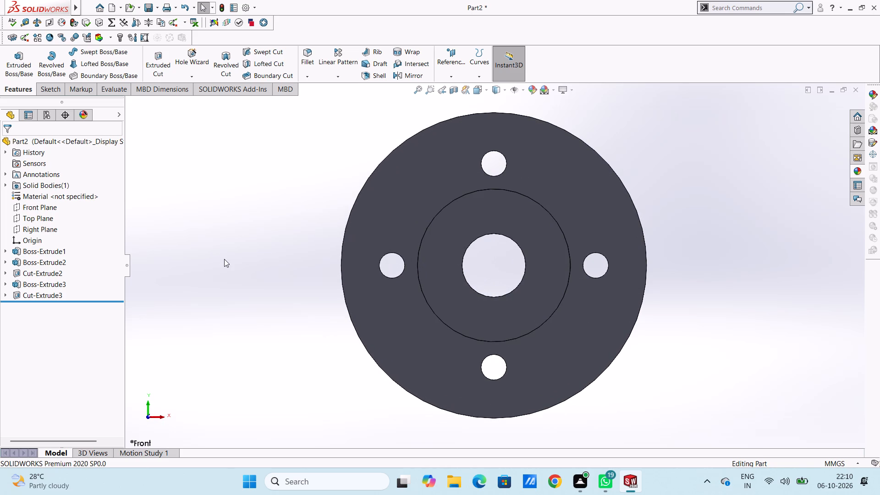
pyautogui.scroll(2, 224, 259)
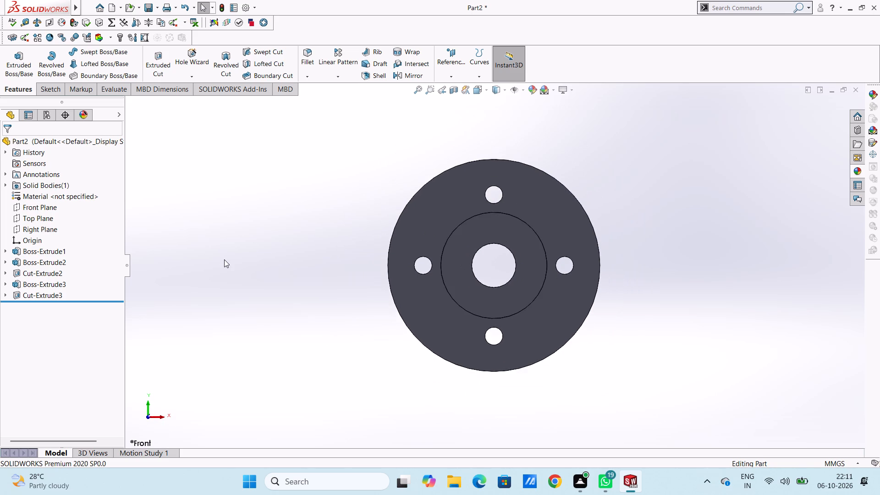
# Sketch two concentric circles centred on the origin on the boss's front face, with radii of 30 mm and 12.5 mm.
pyautogui.click(471, 238)
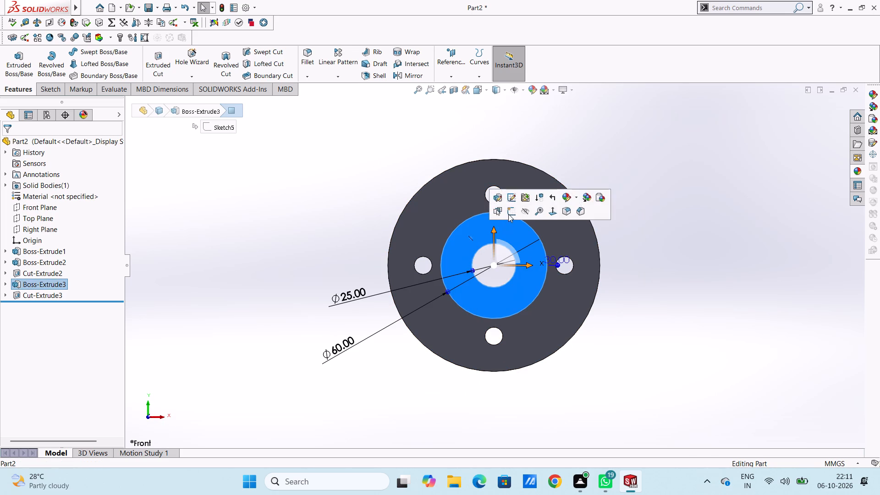
pyautogui.click(508, 211)
pyautogui.click(335, 226)
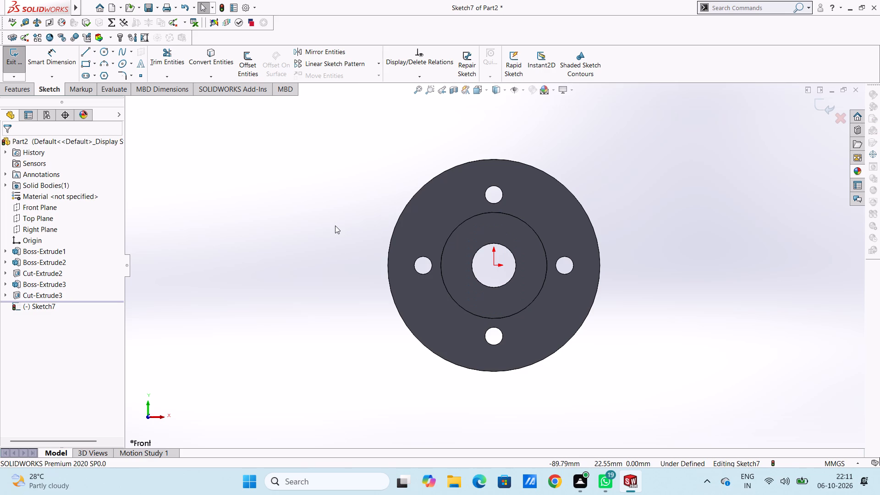
pyautogui.click(104, 51)
pyautogui.click(493, 267)
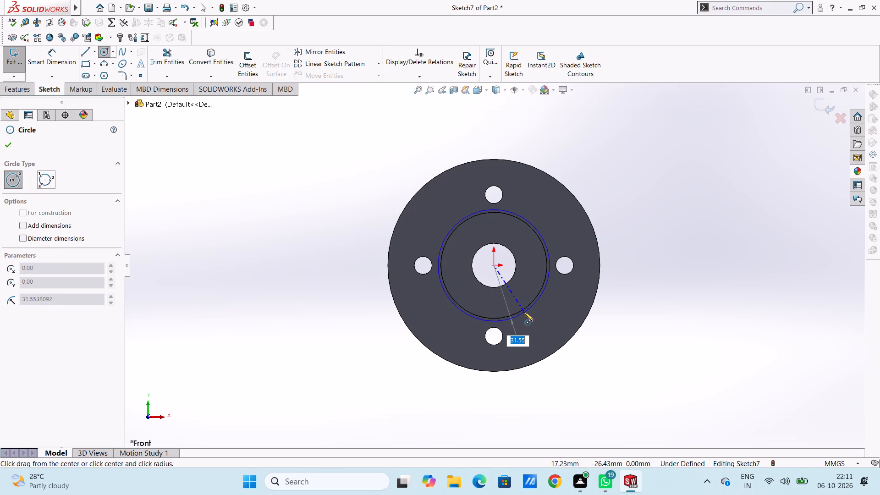
pyautogui.click(522, 310)
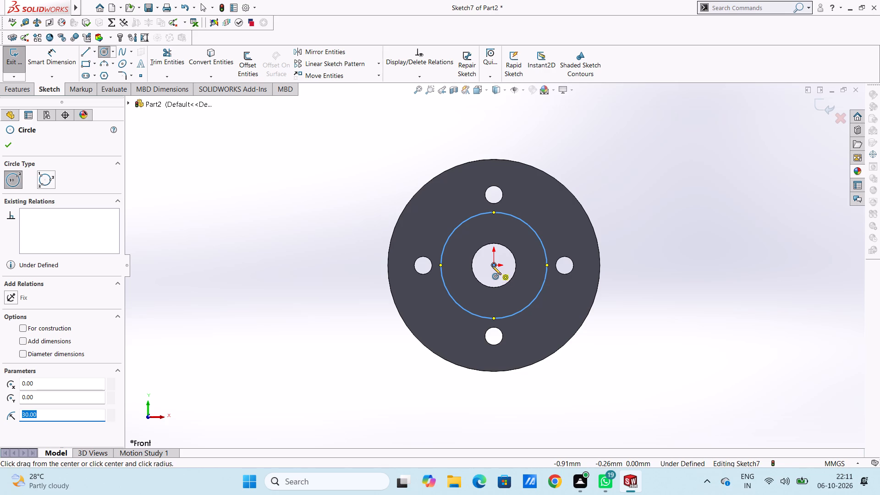
pyautogui.click(492, 265)
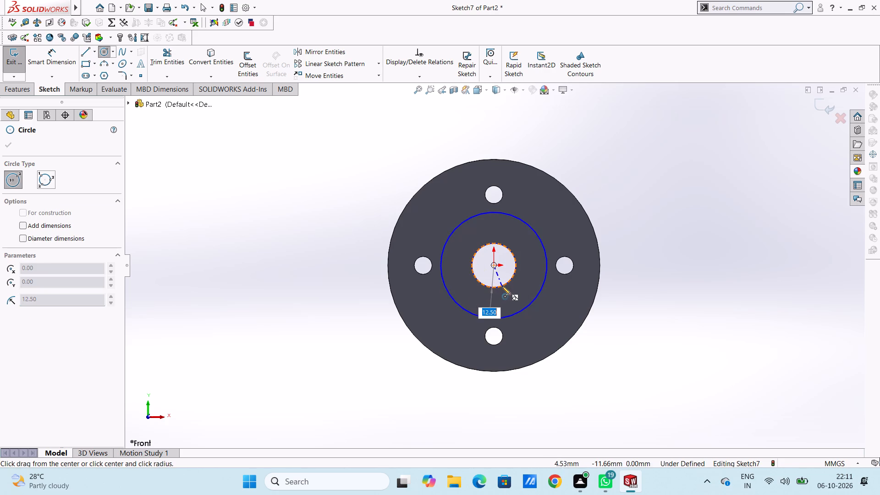
pyautogui.click(502, 286)
pyautogui.click(11, 148)
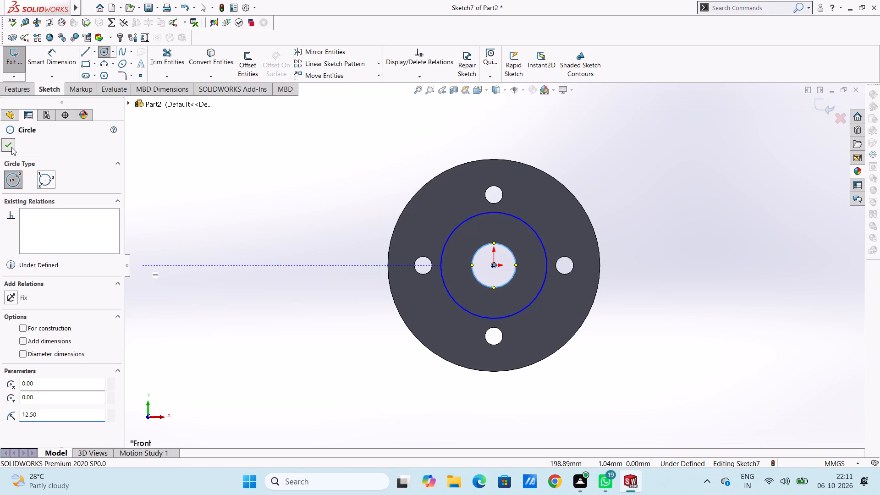
# Draw a horizontal line across the full diameter of the outer sketch circle, passing through the origin.
pyautogui.click(85, 54)
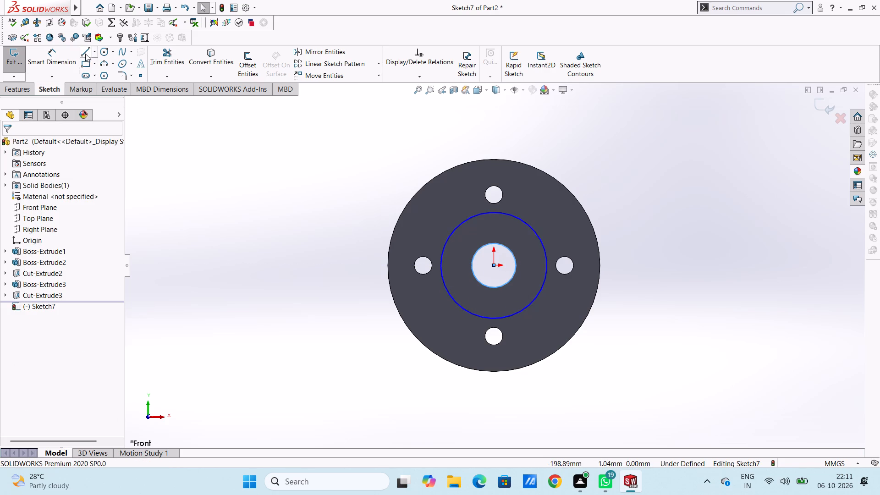
pyautogui.click(440, 267)
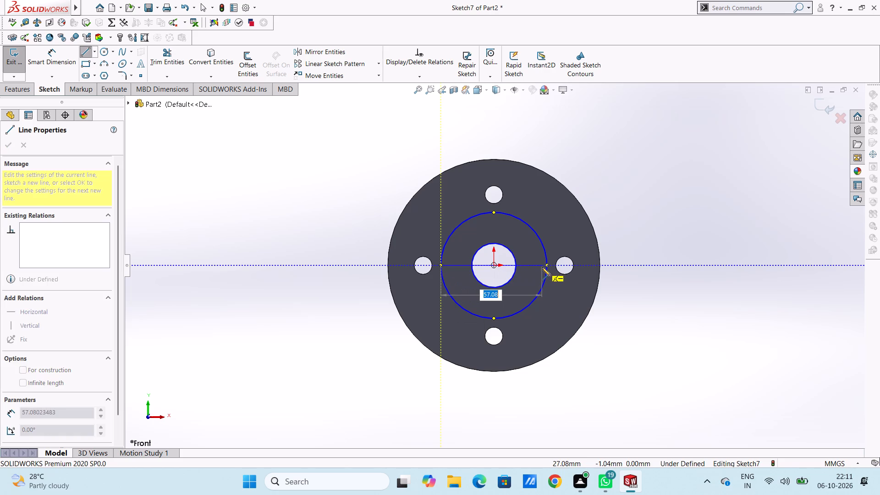
pyautogui.click(547, 267)
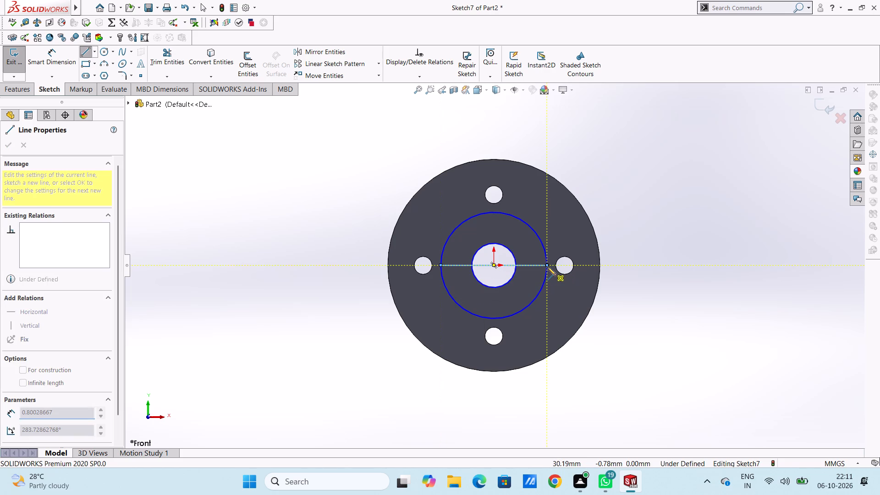
pyautogui.press('Escape')
pyautogui.press('Escape')
pyautogui.press('Escape')
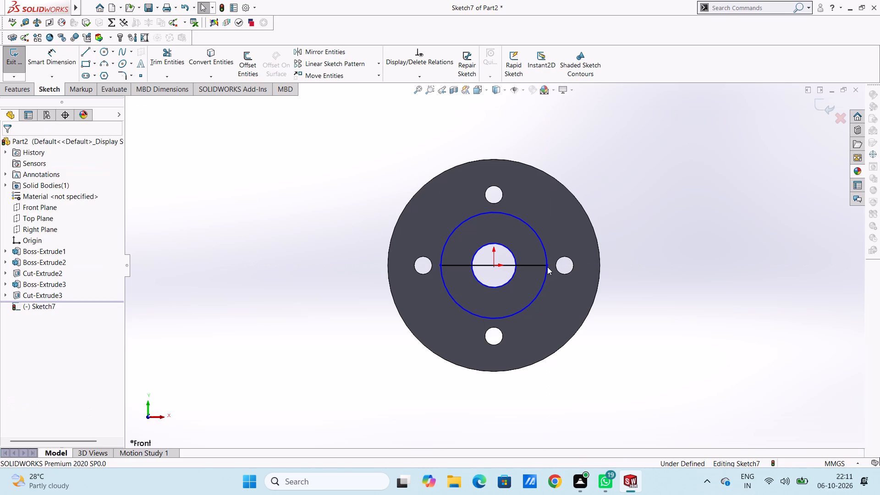
# Trim away the upper halves of both circles and the line segment inside the bore, leaving a lower half-ring profile.
pyautogui.click(173, 62)
pyautogui.click(466, 219)
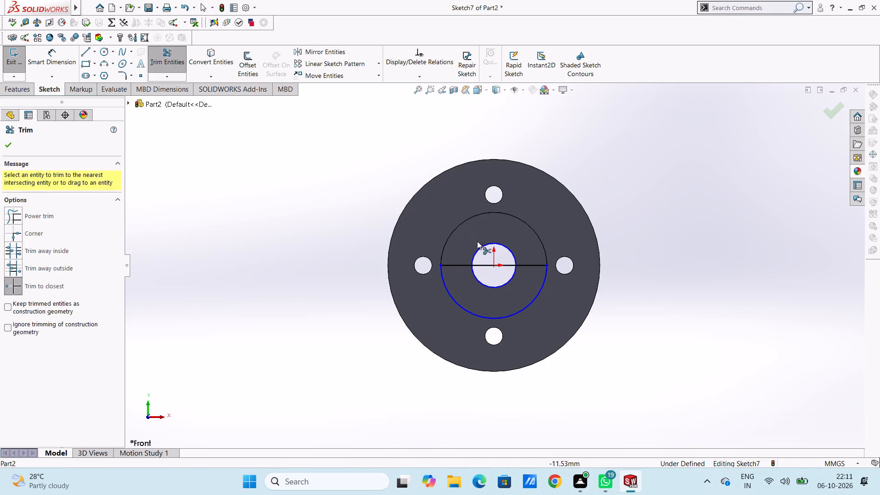
pyautogui.click(483, 249)
pyautogui.click(484, 264)
pyautogui.click(7, 150)
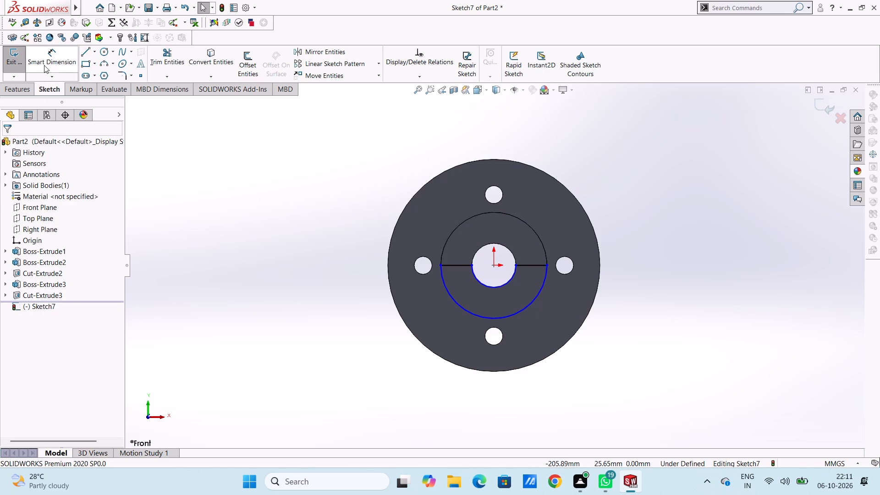
# Dimension the half-ring profile's outer arc with a 30 mm radius and its inner arc with a 12.5 mm radius.
pyautogui.click(46, 59)
pyautogui.click(454, 297)
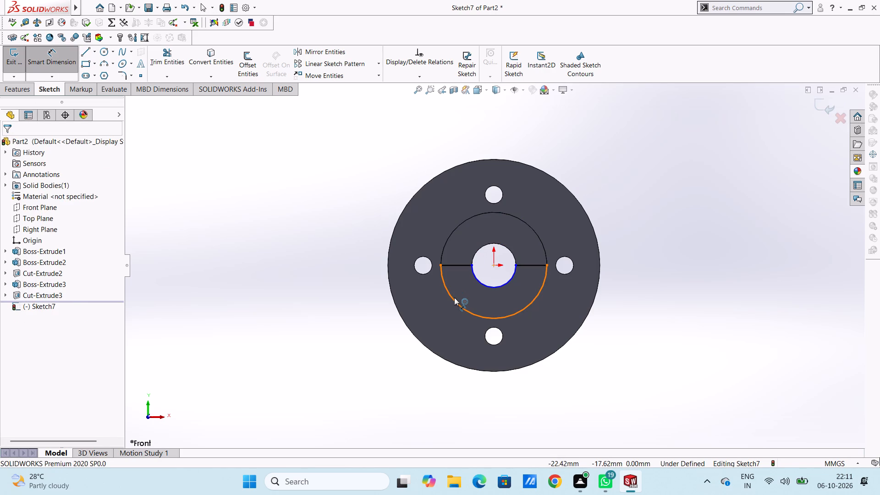
pyautogui.click(290, 399)
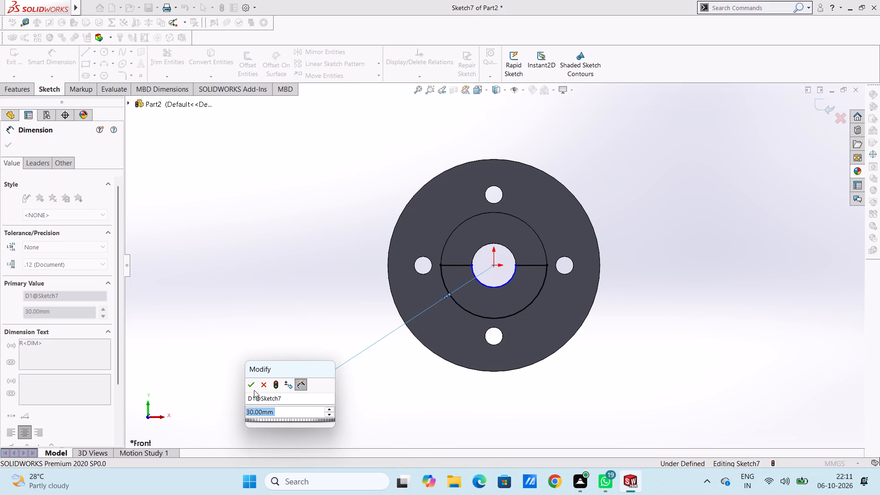
pyautogui.click(251, 388)
pyautogui.click(264, 324)
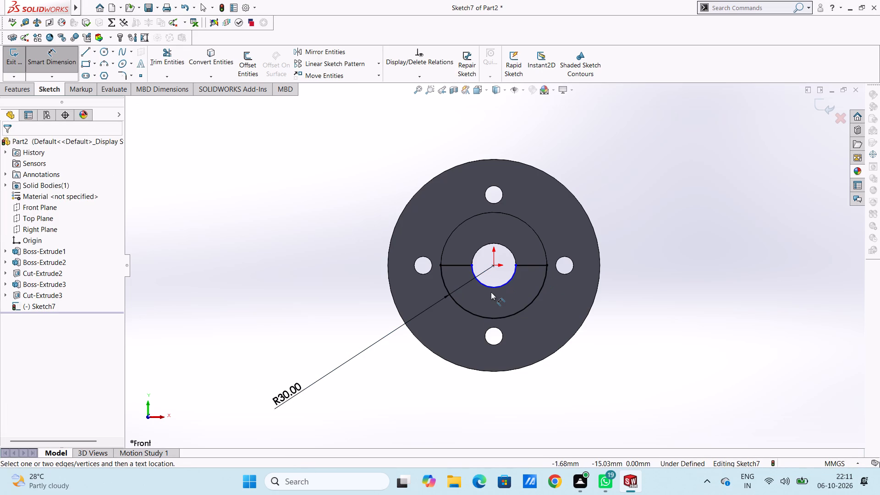
pyautogui.click(496, 286)
pyautogui.click(380, 368)
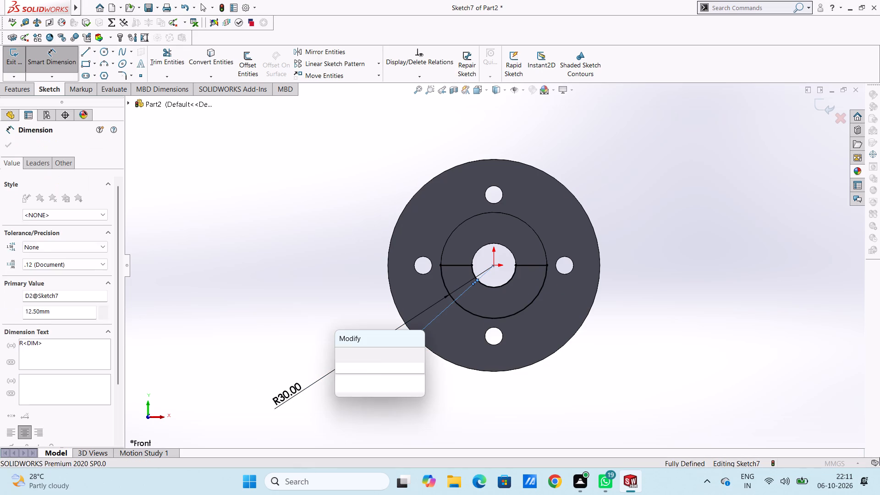
pyautogui.click(339, 355)
pyautogui.click(320, 328)
# Extrude the half-ring profile 60 mm outward from the boss's front face, merged with the body.
pyautogui.scroll(3, 320, 328)
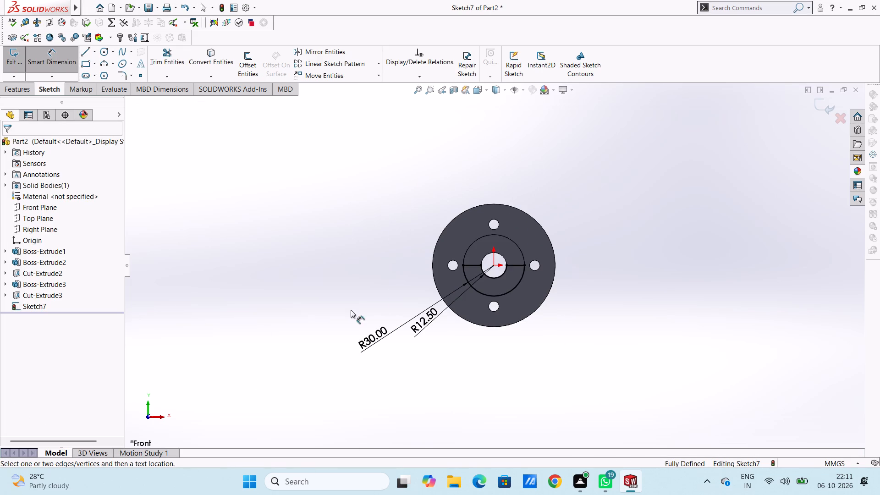
pyautogui.moveTo(357, 305); pyautogui.dragTo(317, 332, button='middle')
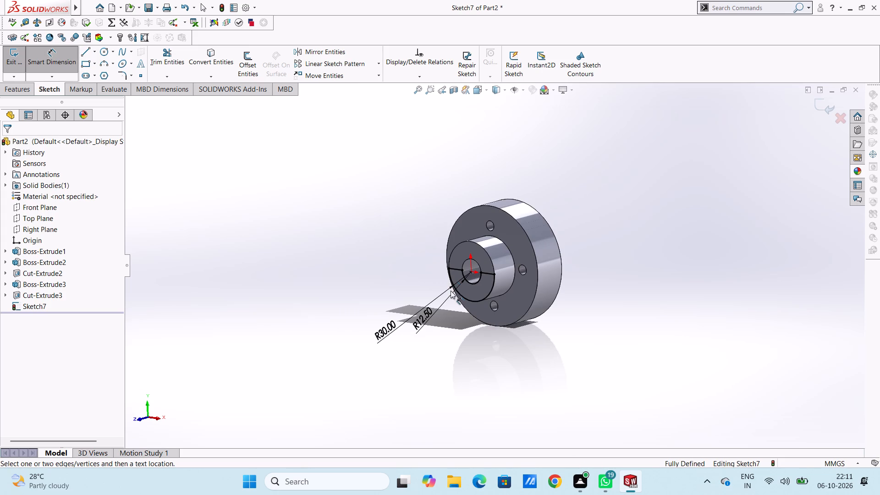
pyautogui.click(57, 58)
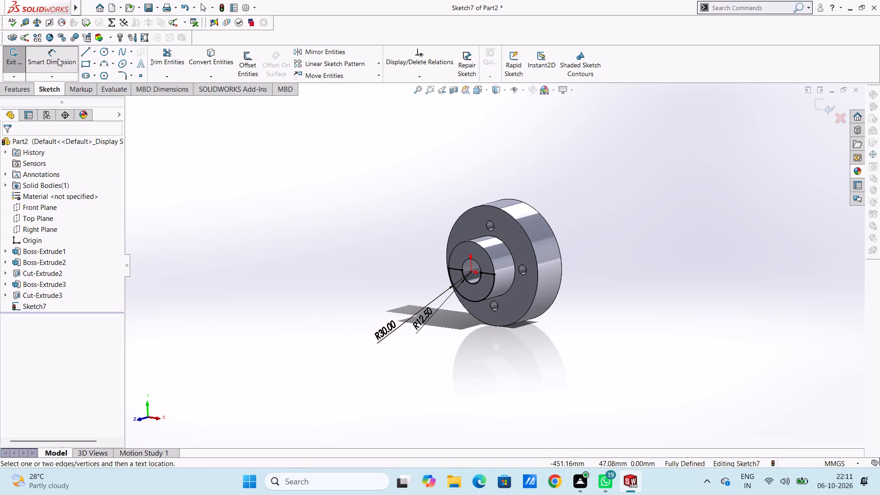
pyautogui.click(25, 91)
pyautogui.click(22, 75)
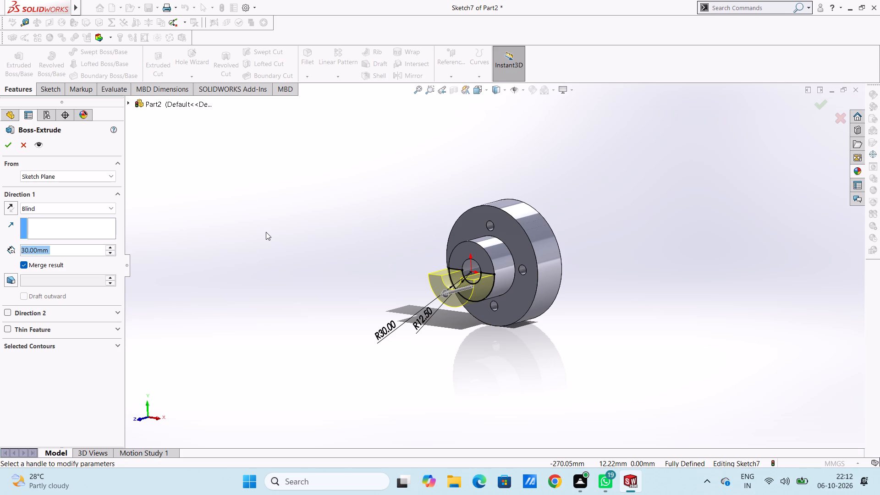
pyautogui.write('60')
pyautogui.press('Return')
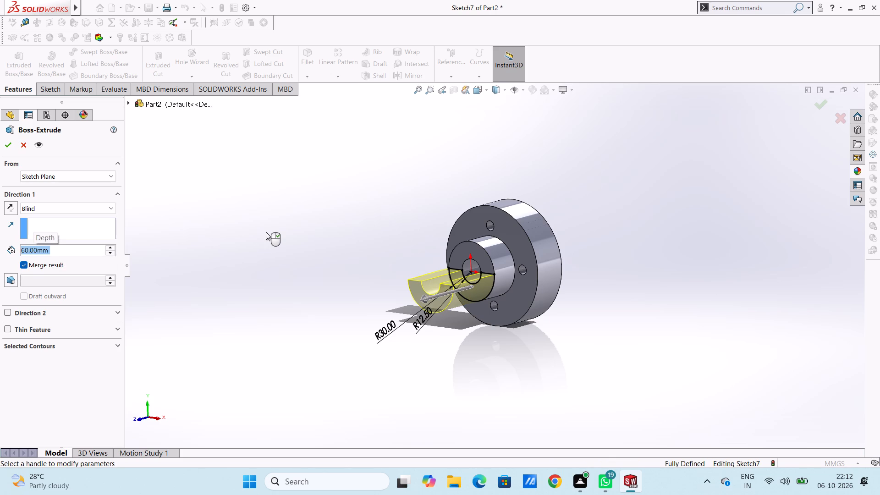
pyautogui.moveTo(266, 234); pyautogui.dragTo(271, 258, button='middle')
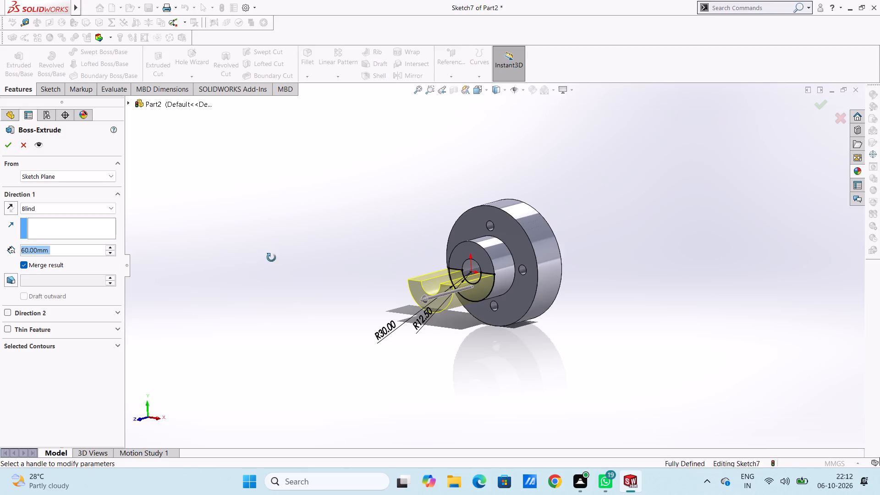
pyautogui.moveTo(271, 258); pyautogui.dragTo(245, 282, button='middle')
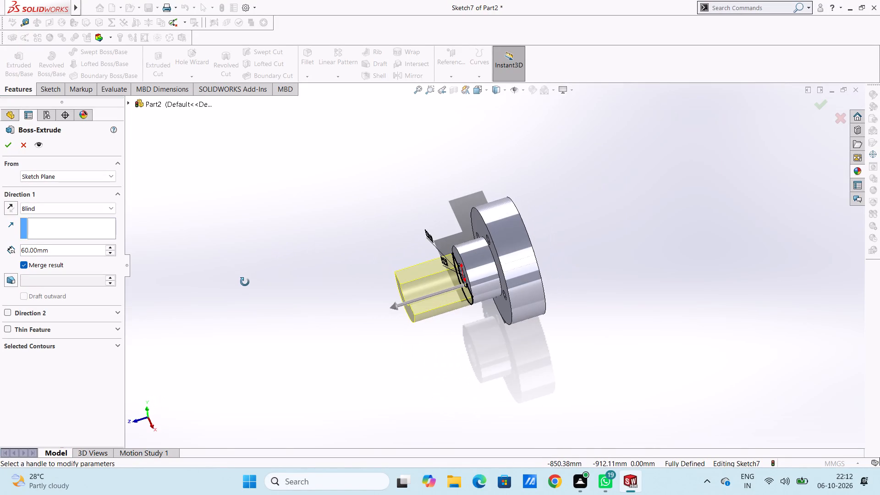
pyautogui.moveTo(245, 282); pyautogui.dragTo(242, 287, button='middle')
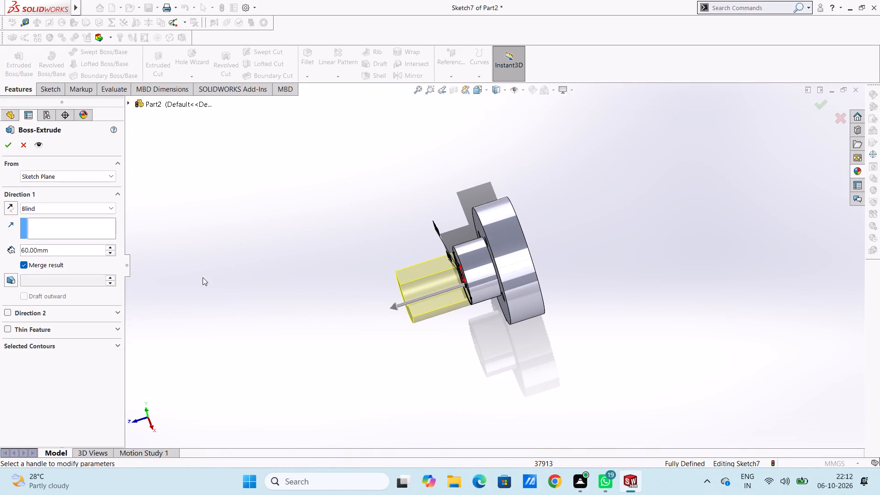
pyautogui.click(9, 147)
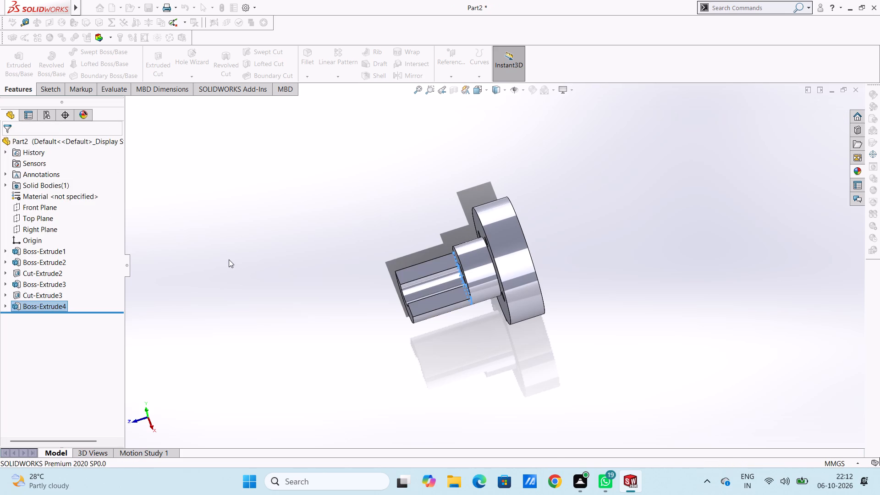
# Examine the extruded half-ring, the boss and the flange from several angles.
pyautogui.click(229, 259)
pyautogui.moveTo(243, 277); pyautogui.dragTo(357, 270, button='middle')
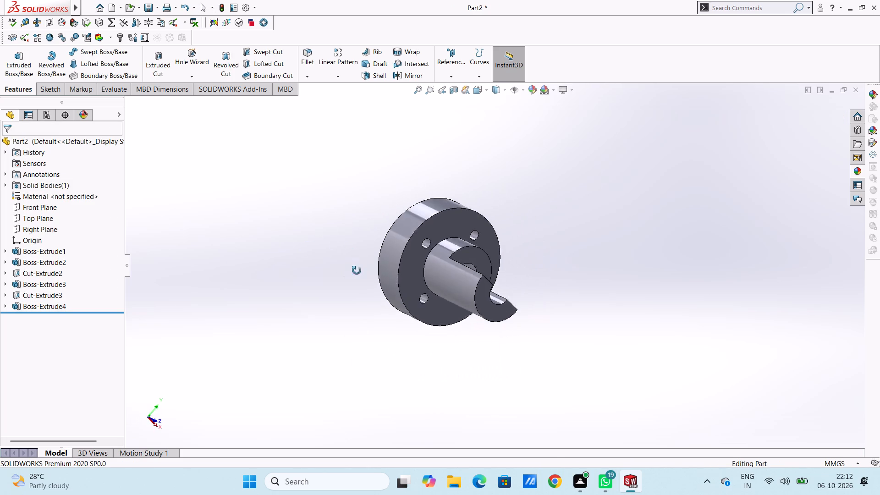
pyautogui.moveTo(357, 270); pyautogui.dragTo(269, 236, button='middle')
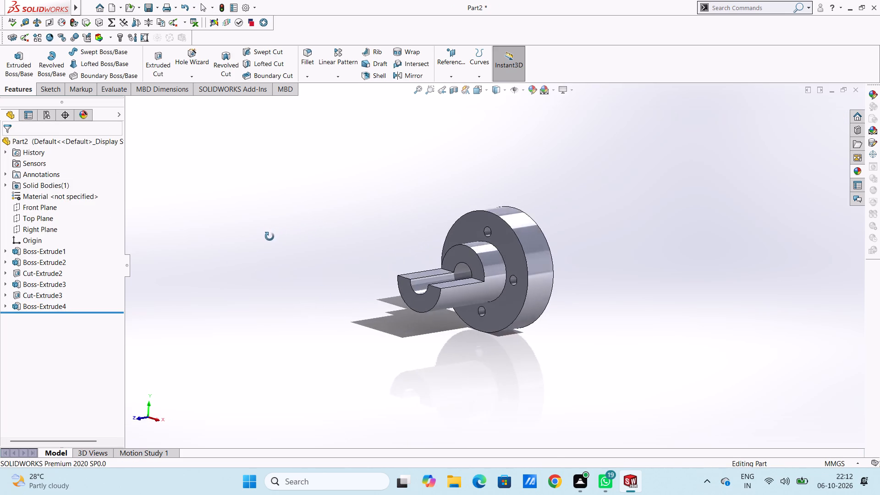
pyautogui.moveTo(269, 236); pyautogui.dragTo(249, 257, button='middle')
pyautogui.scroll(-2, 558, 220)
pyautogui.scroll(-1, 577, 294)
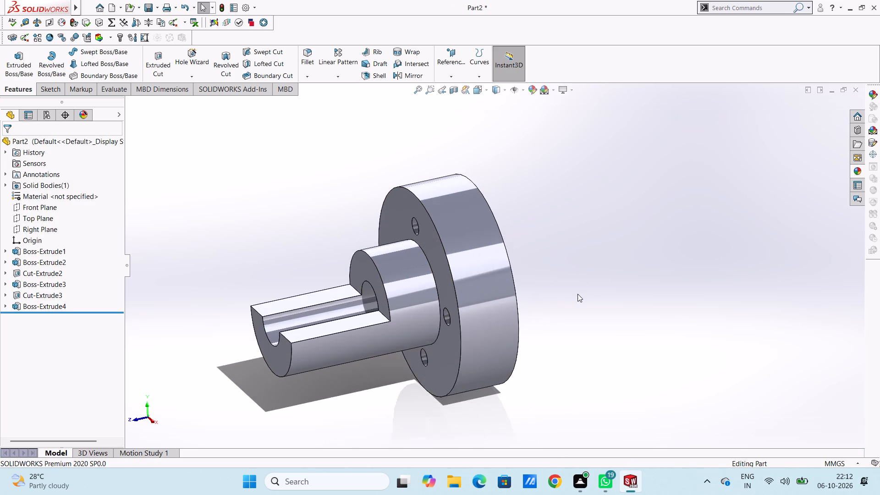
pyautogui.moveTo(579, 295); pyautogui.dragTo(735, 269, button='middle')
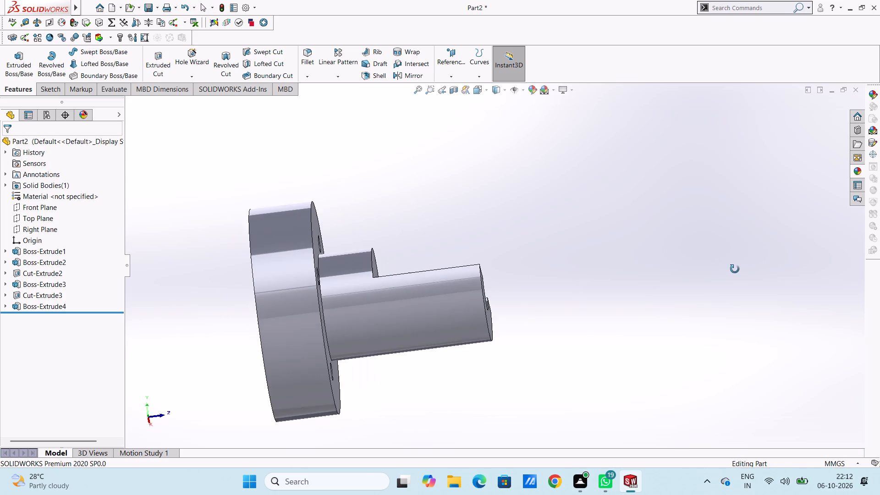
pyautogui.moveTo(735, 269); pyautogui.dragTo(735, 209, button='middle')
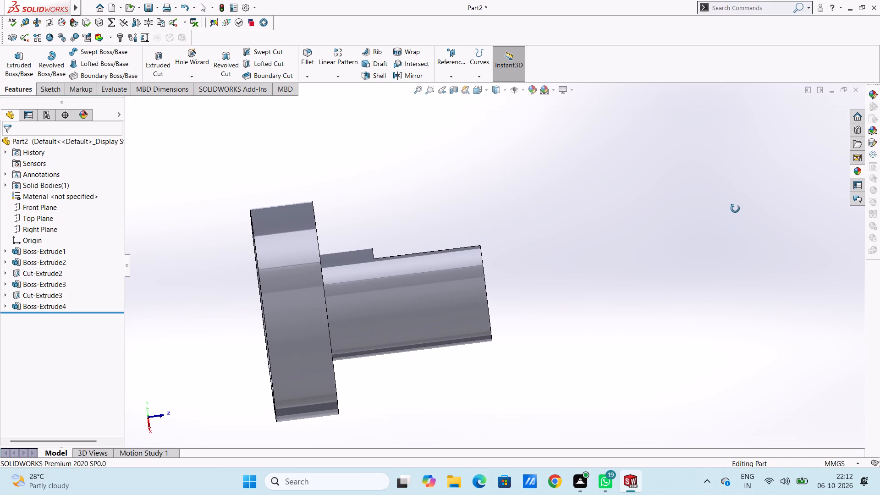
pyautogui.moveTo(735, 209); pyautogui.dragTo(618, 268, button='middle')
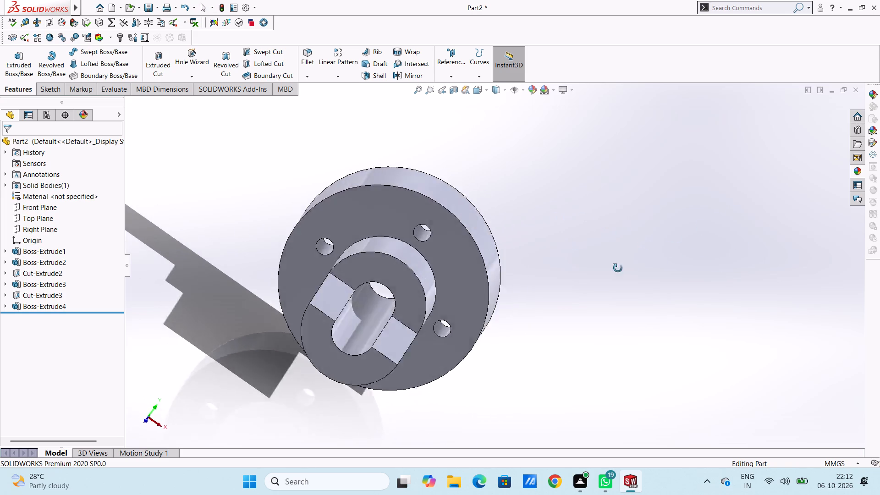
pyautogui.moveTo(618, 268); pyautogui.dragTo(642, 238, button='middle')
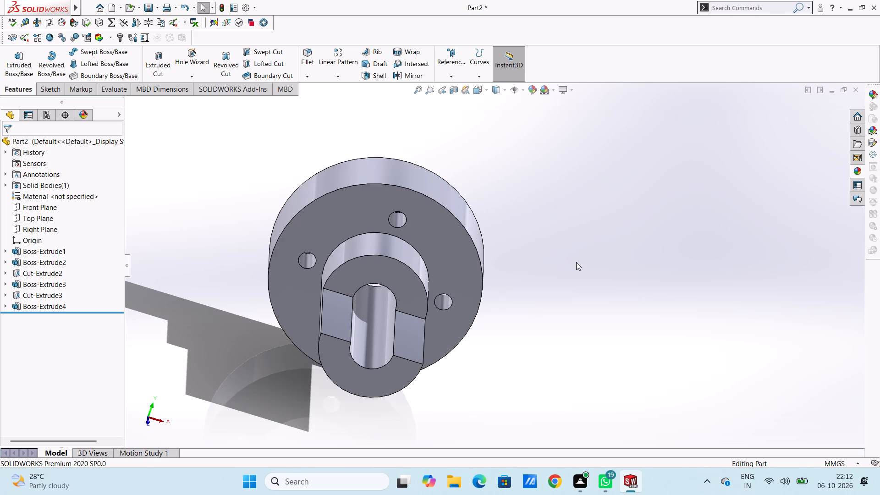
# Sketch two concentric circles on the half-ring's flat face plane, beside its negative-X edge, with radii of about 8.1 mm and 20.8 mm.
pyautogui.hotkey('ctrl', '5')
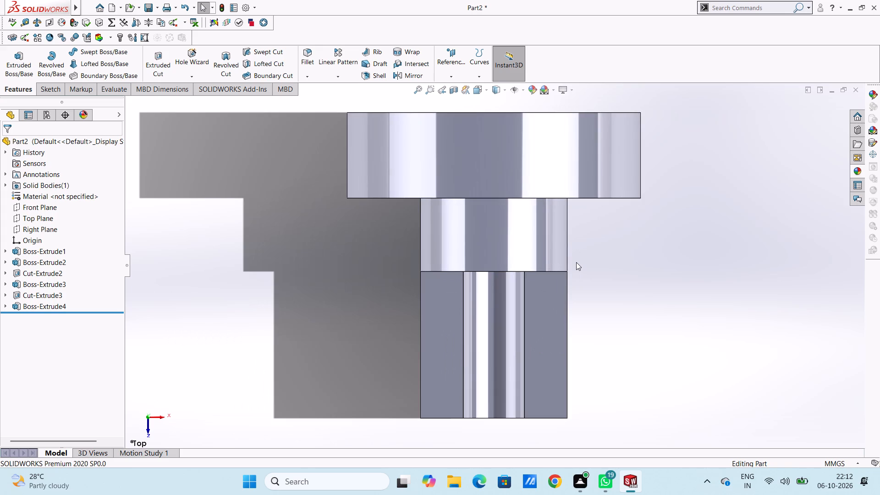
pyautogui.scroll(6, 576, 262)
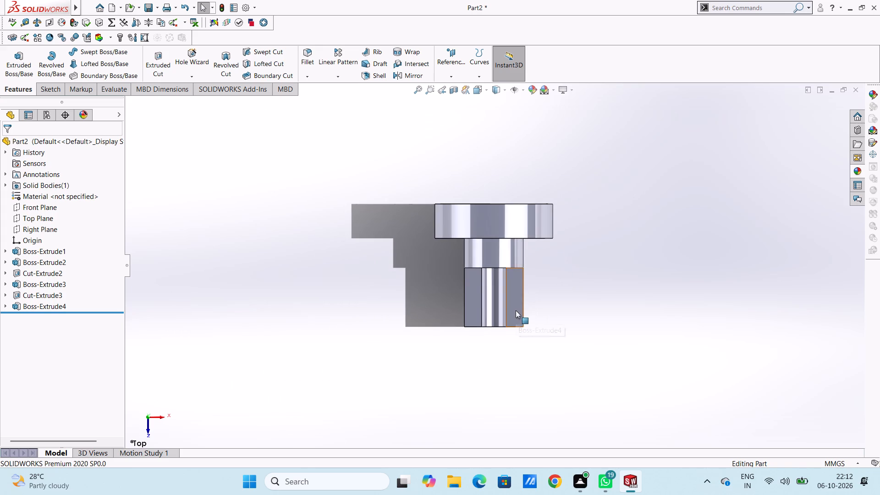
pyautogui.click(516, 310)
pyautogui.click(557, 285)
pyautogui.click(371, 316)
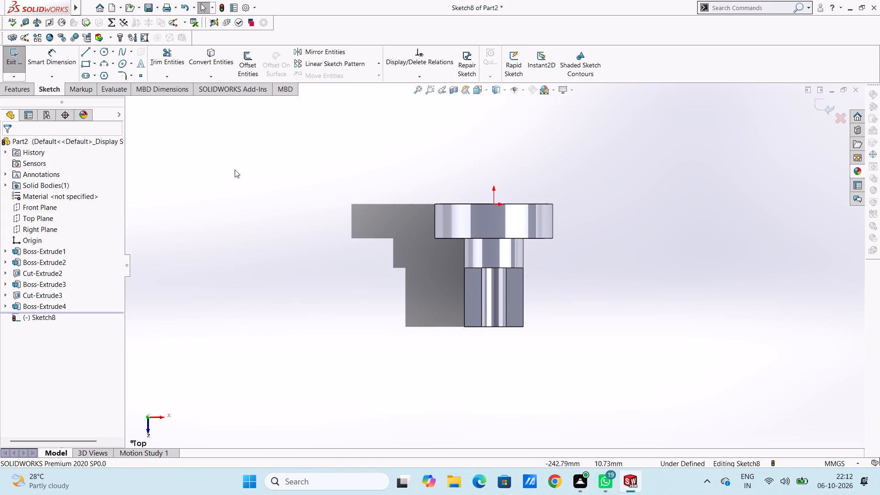
pyautogui.click(104, 49)
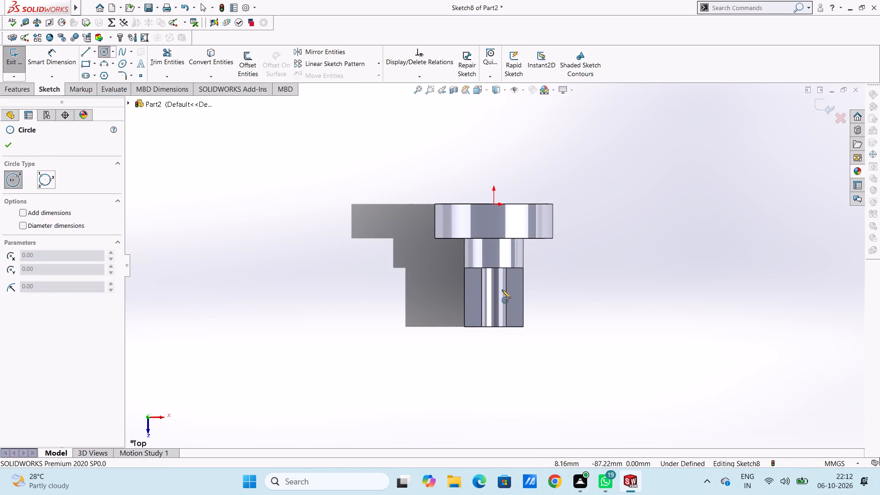
pyautogui.scroll(-3, 502, 290)
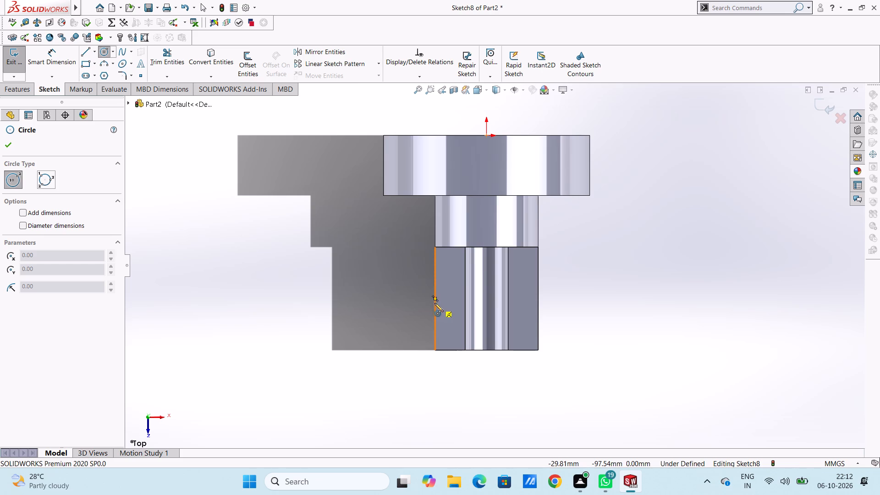
pyautogui.click(385, 297)
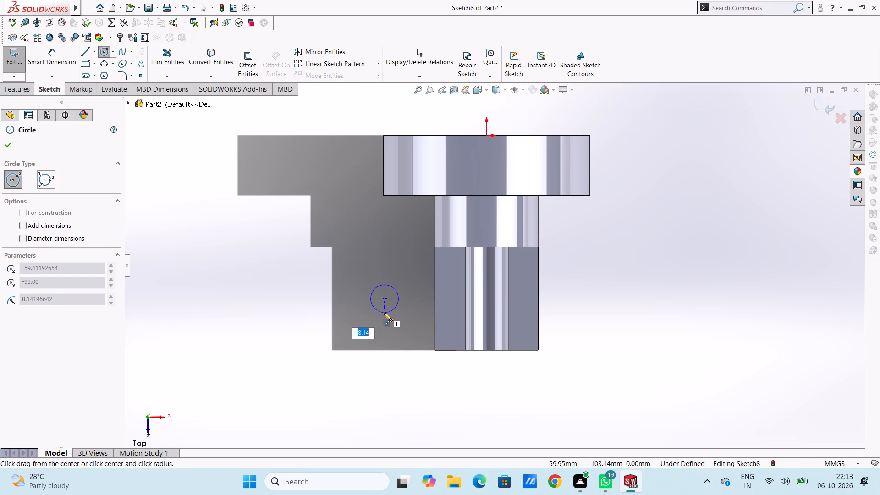
pyautogui.click(384, 313)
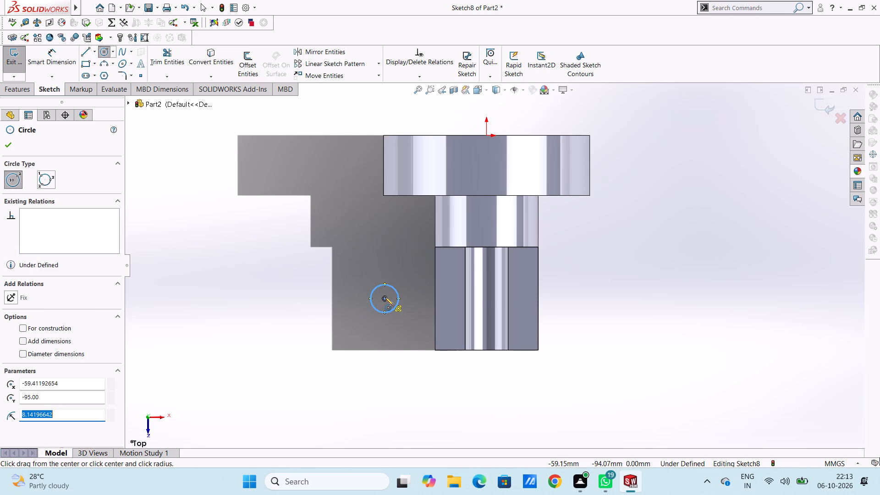
pyautogui.click(384, 297)
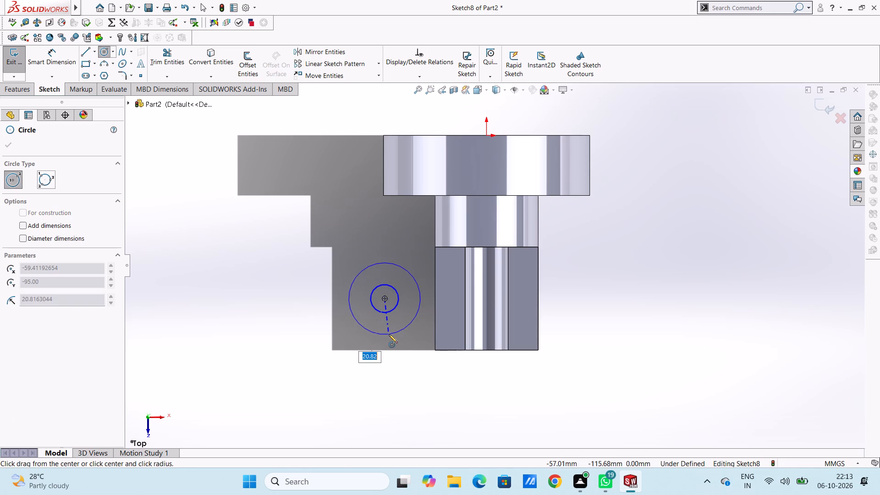
pyautogui.click(389, 334)
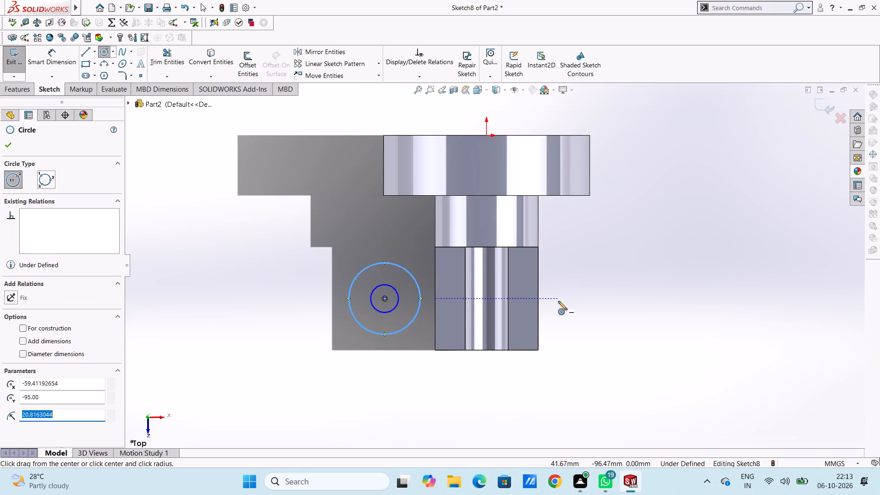
# Sketch two concentric circles on the half-ring's positive-X side, level with the first pair, with radii of about 10.8 mm and 28.8 mm.
pyautogui.click(573, 299)
pyautogui.click(579, 316)
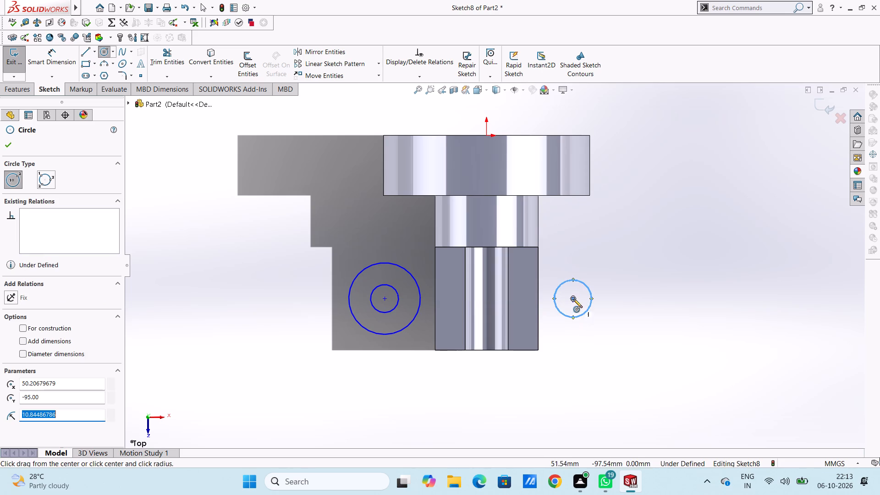
pyautogui.click(572, 297)
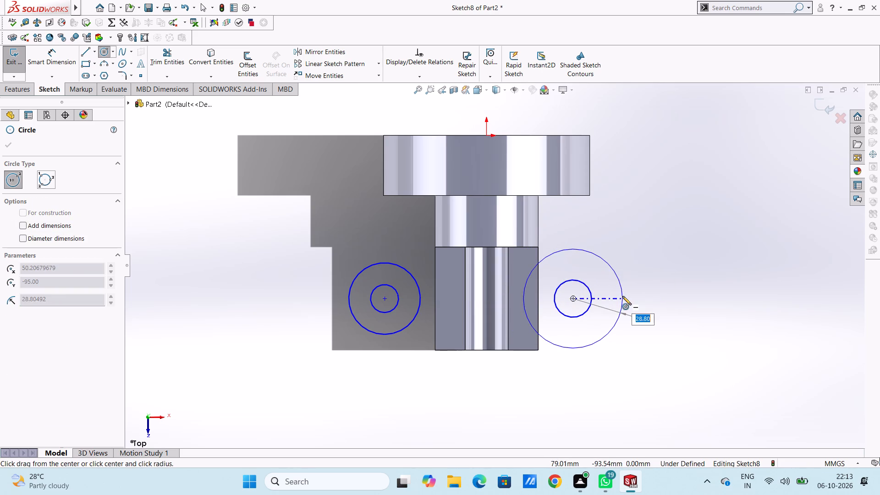
pyautogui.click(622, 296)
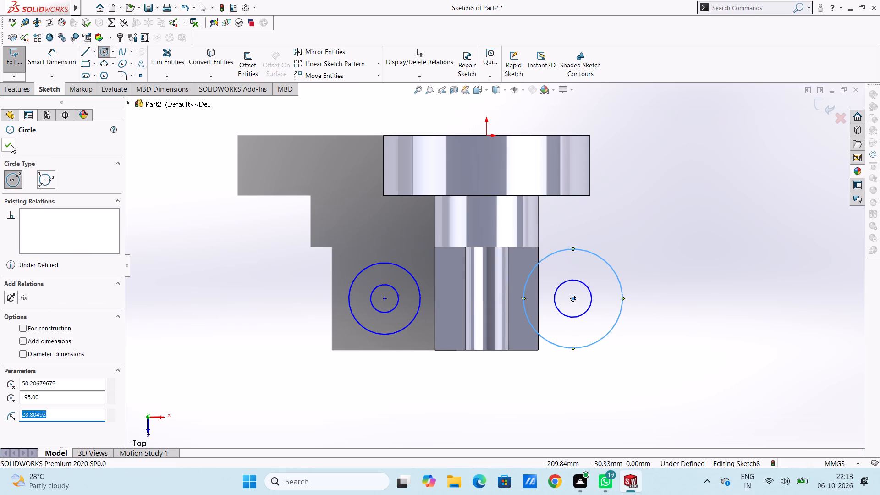
pyautogui.click(11, 145)
# Dimension the negative-X pair of concentric circles with diameters of 16 mm for the inner and 32 mm for the outer circle.
pyautogui.click(49, 60)
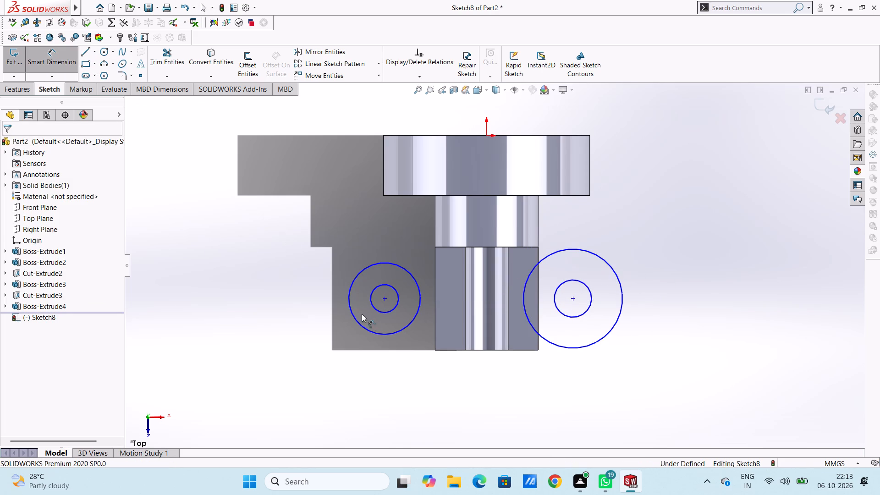
pyautogui.click(374, 311)
pyautogui.click(246, 379)
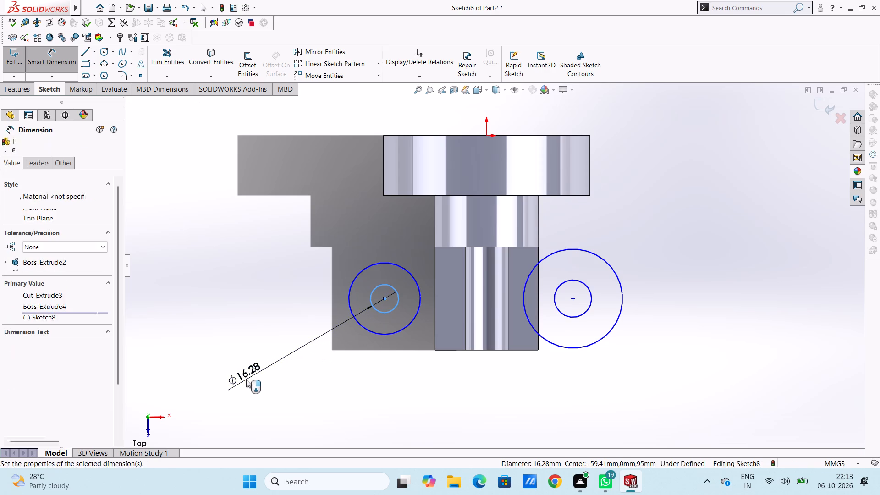
pyautogui.write('16')
pyautogui.press('Return')
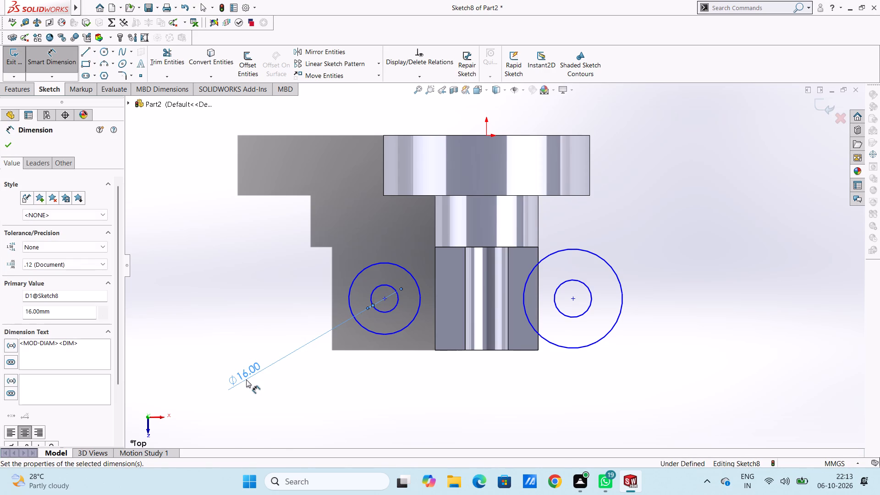
pyautogui.click(276, 302)
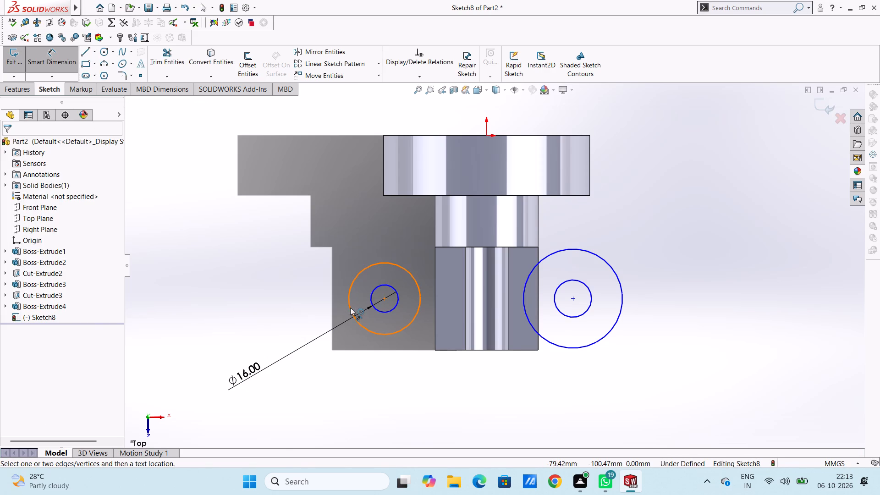
pyautogui.click(350, 308)
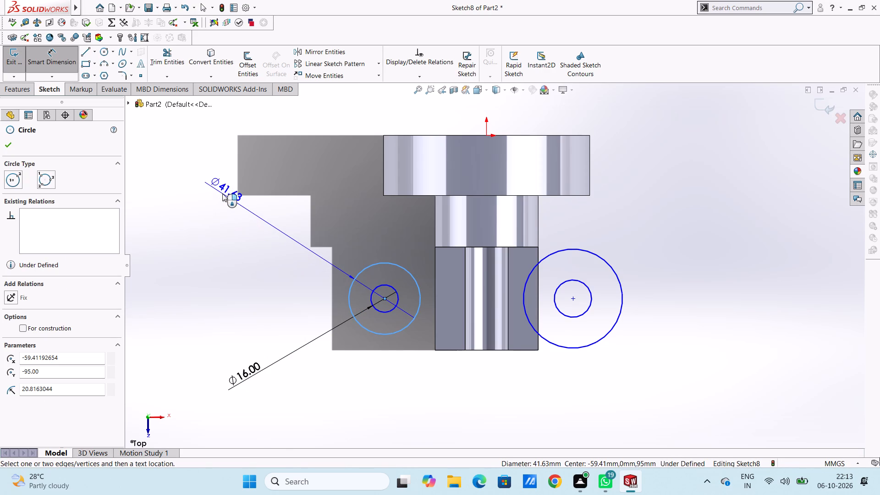
pyautogui.click(224, 194)
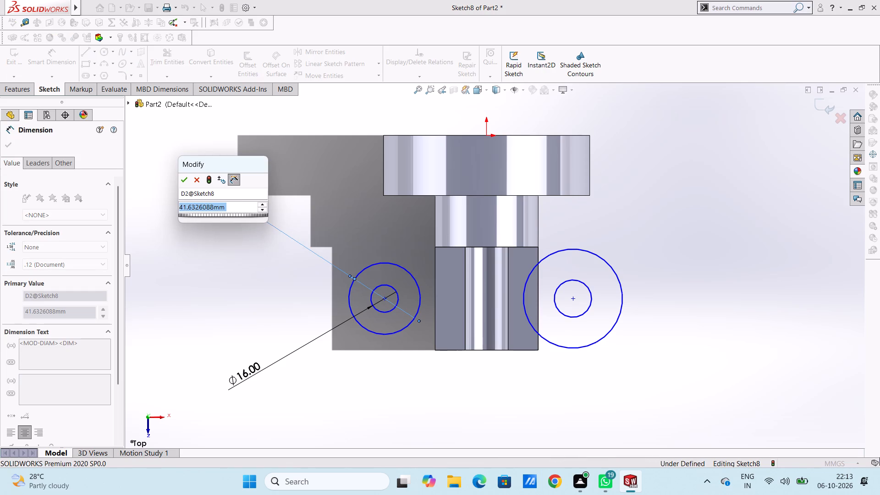
pyautogui.write('32')
pyautogui.press('Return')
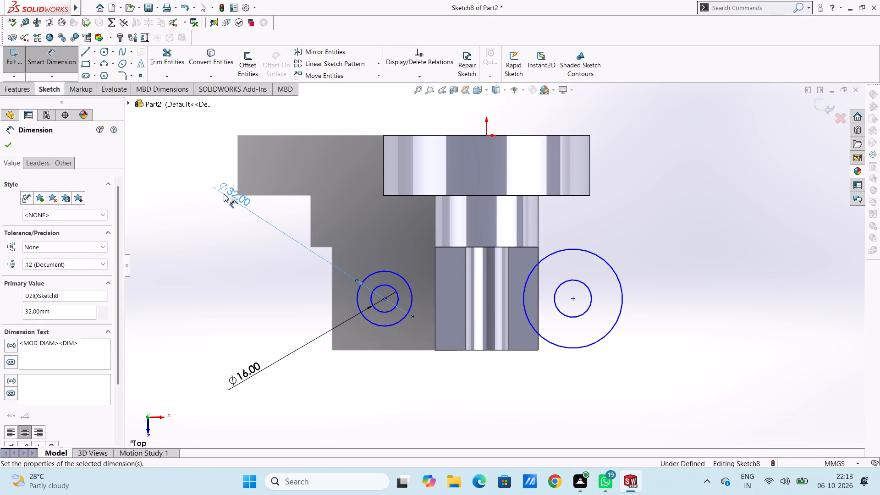
pyautogui.click(347, 190)
# Dimension the positive-X pair of concentric circles with diameters of 16 mm for the inner and 32 mm for the outer circle.
pyautogui.click(579, 315)
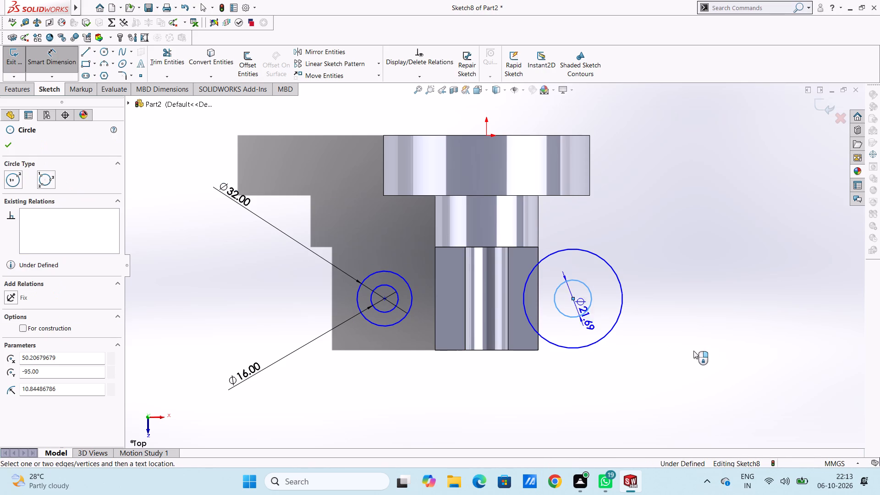
pyautogui.click(730, 369)
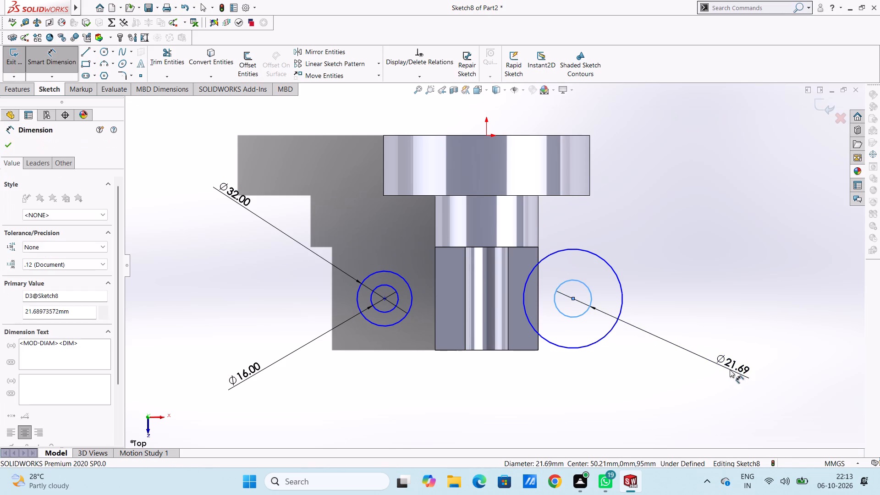
pyautogui.write('16')
pyautogui.press('Return')
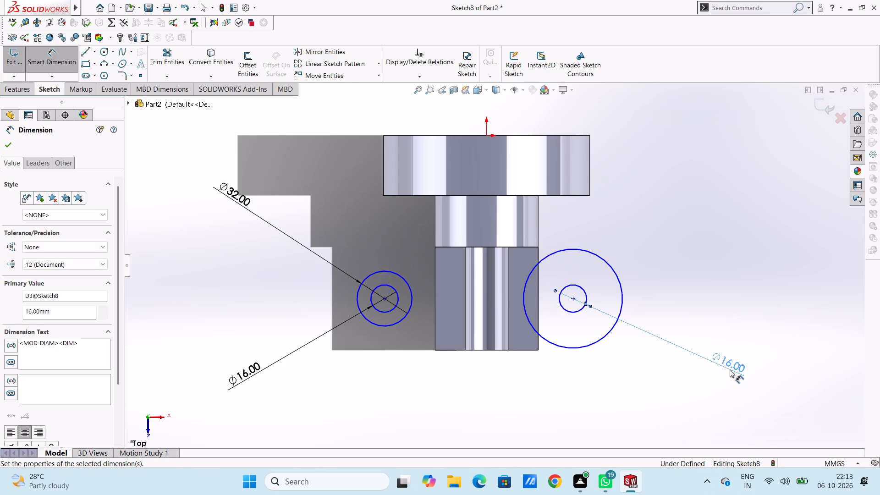
pyautogui.click(712, 318)
pyautogui.click(621, 282)
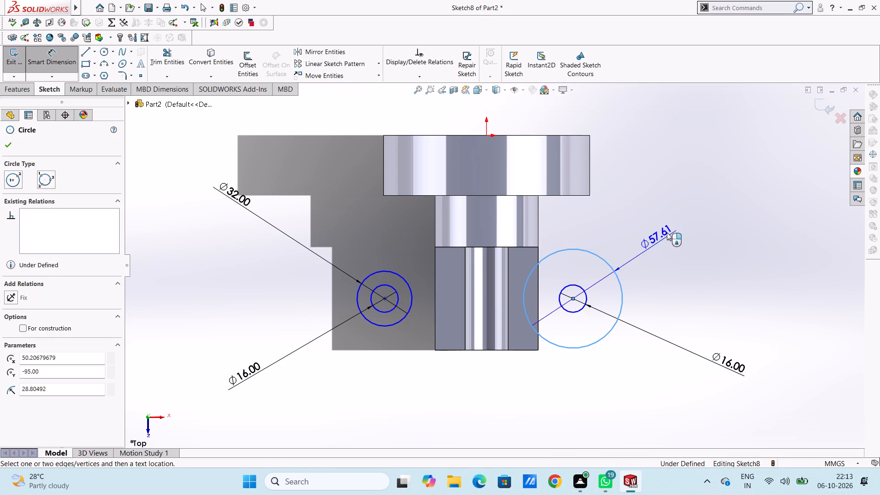
pyautogui.click(693, 210)
pyautogui.write('32')
pyautogui.press('Return')
pyautogui.click(691, 283)
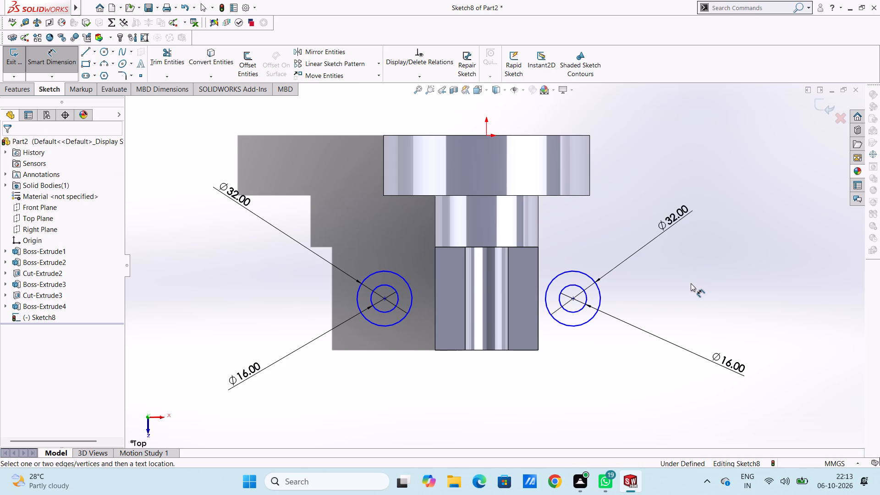
# Set the centre of each circle pair 44 mm from the origin along the X direction.
pyautogui.click(487, 137)
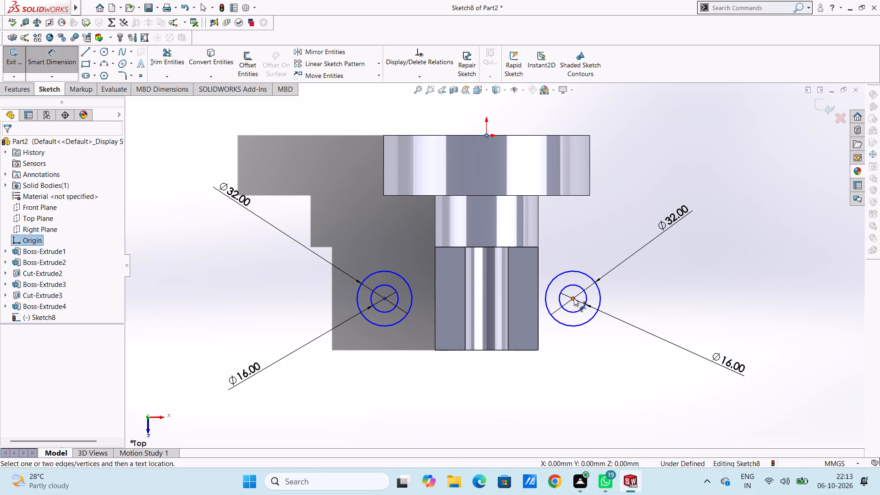
pyautogui.click(574, 298)
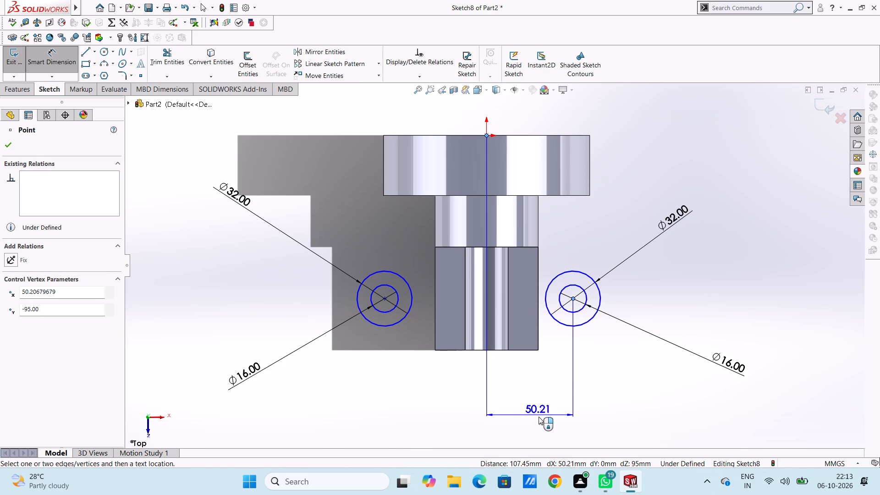
pyautogui.click(539, 417)
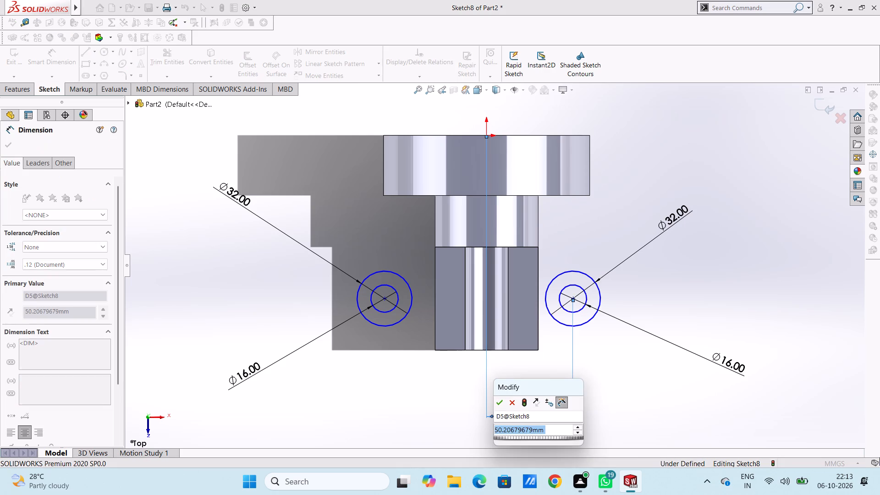
pyautogui.write('44')
pyautogui.press('Return')
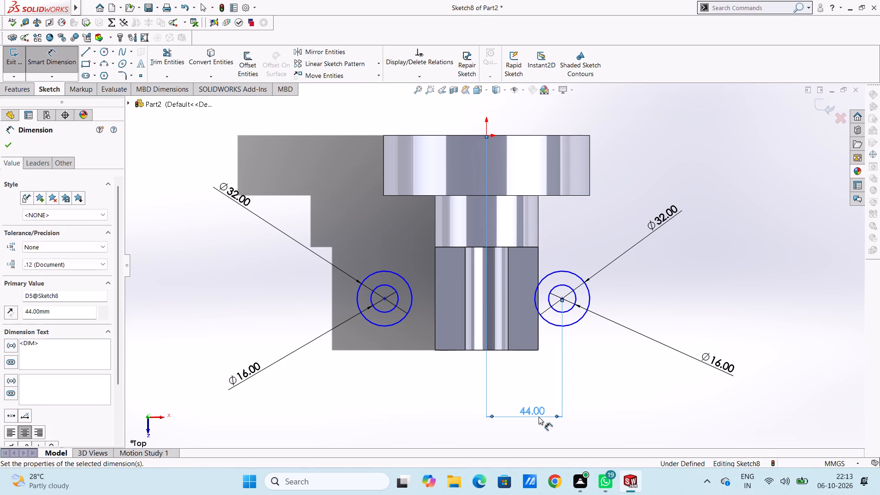
pyautogui.click(415, 410)
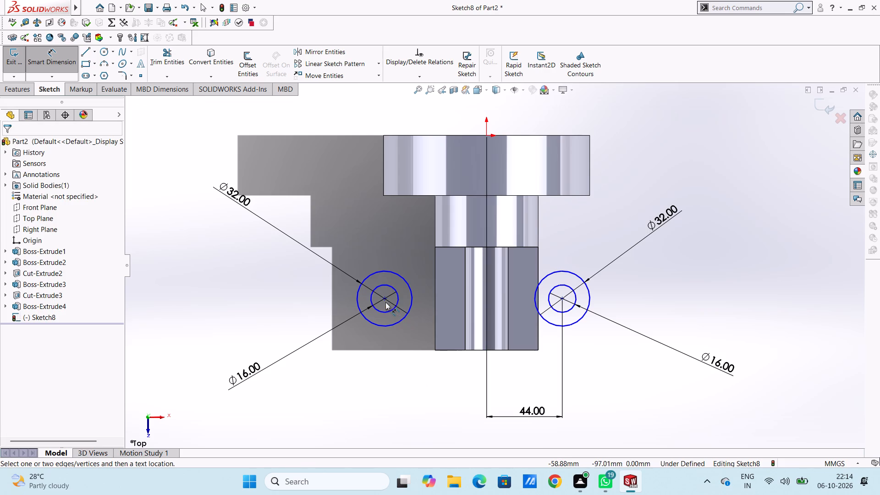
pyautogui.click(385, 298)
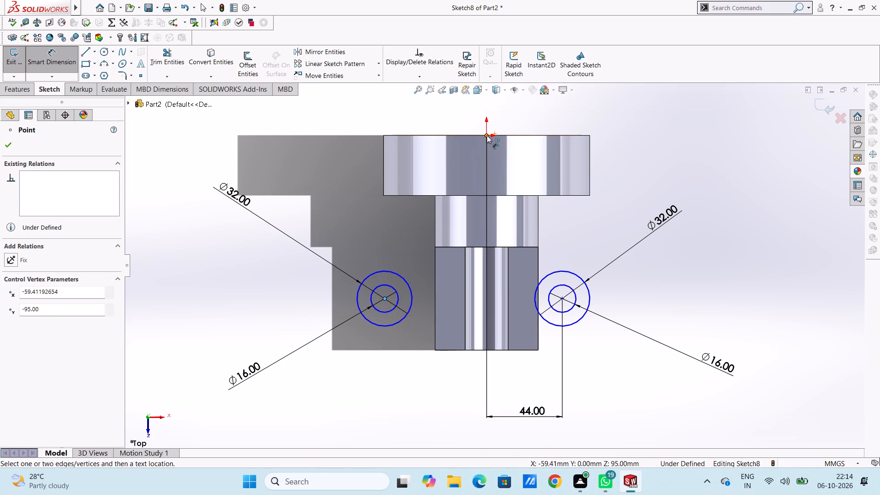
pyautogui.click(487, 135)
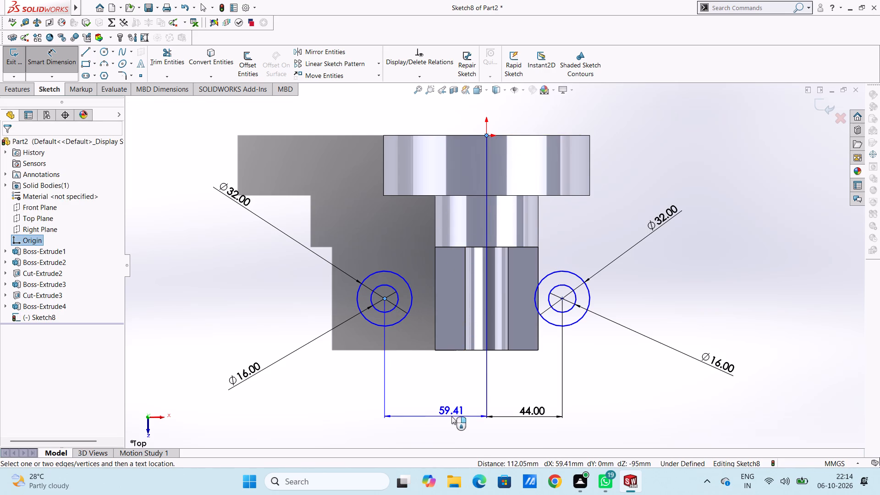
pyautogui.click(451, 416)
pyautogui.write('44')
pyautogui.press('Return')
pyautogui.click(450, 384)
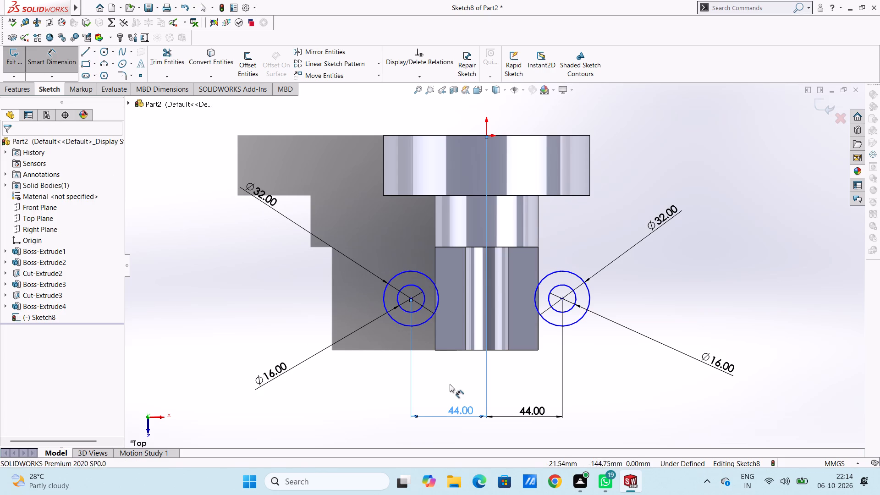
# Dimension both circle centres 30 mm from the outer end edge of the half-ring extension.
pyautogui.click(410, 298)
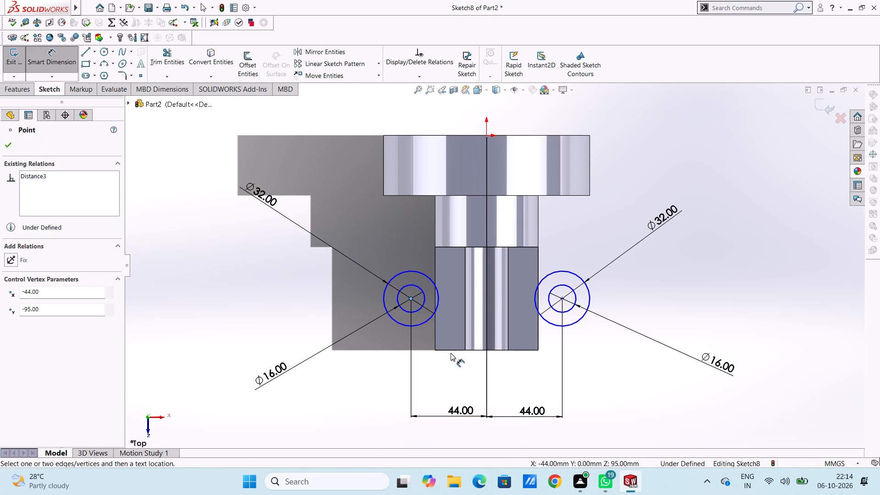
pyautogui.click(450, 351)
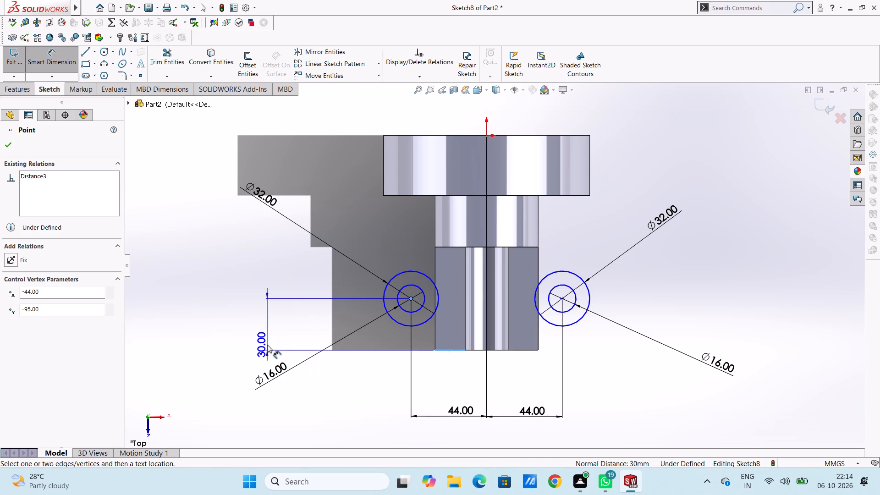
pyautogui.click(267, 345)
pyautogui.click(228, 336)
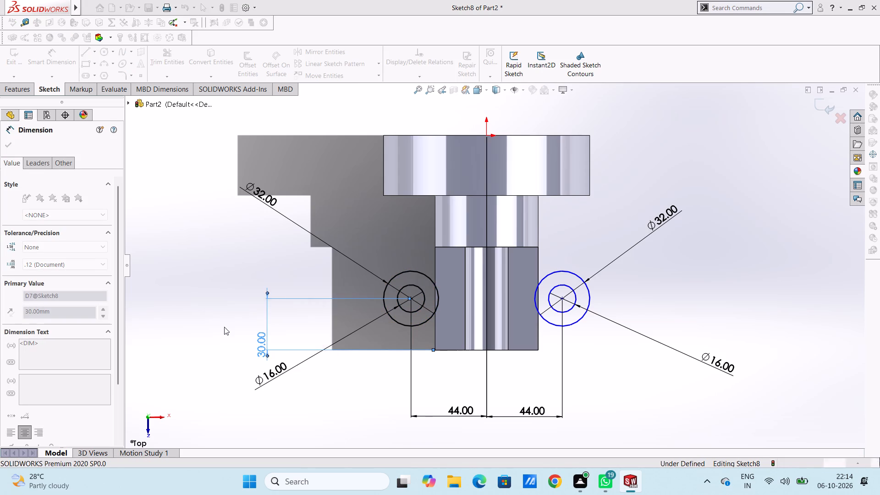
pyautogui.click(223, 322)
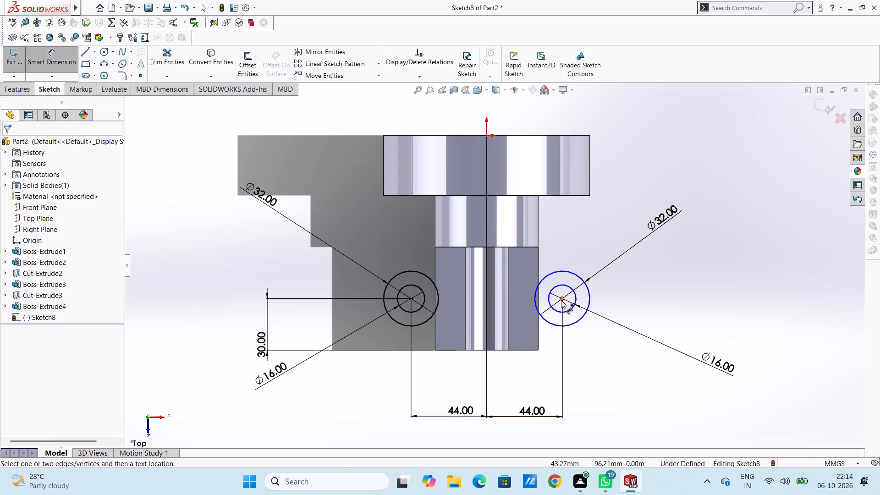
pyautogui.click(561, 300)
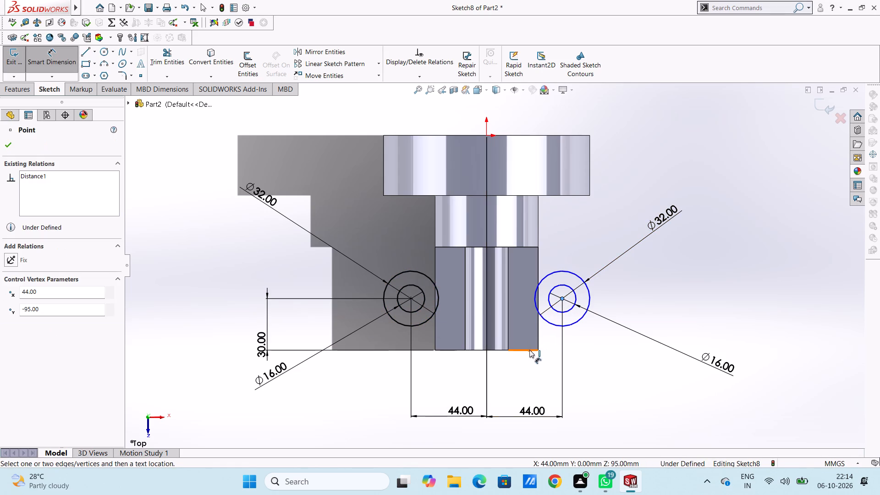
pyautogui.click(529, 350)
pyautogui.click(785, 318)
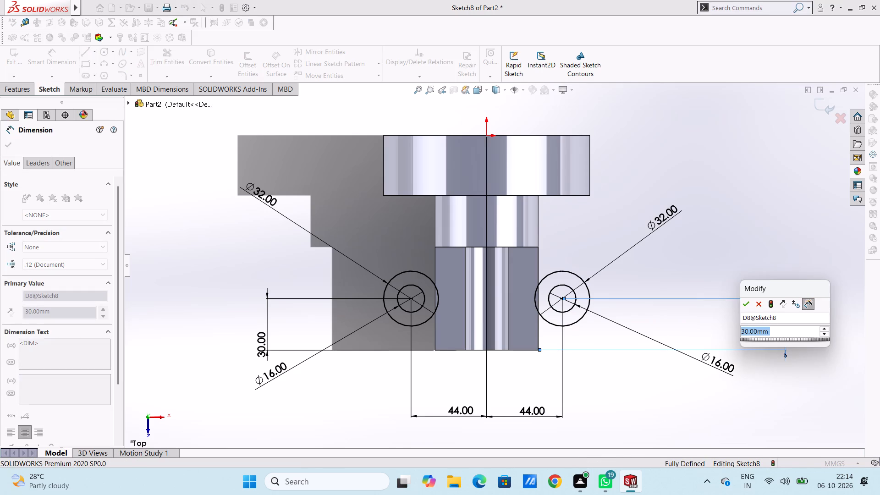
pyautogui.click(742, 308)
pyautogui.click(680, 332)
# Sketch two horizontal lines about 31.5 mm long from the negative-X 32 mm circle's tangent points, joined by a vertical line on the bore edge.
pyautogui.scroll(-2, 551, 268)
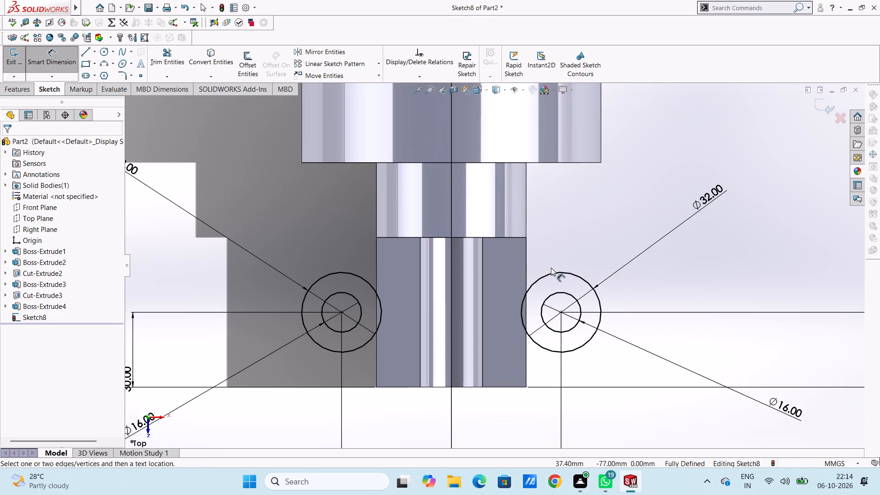
pyautogui.click(85, 55)
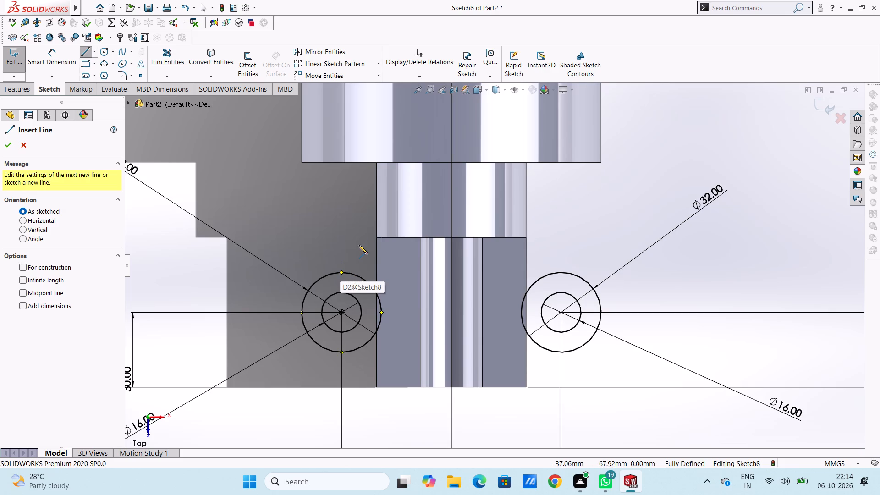
pyautogui.scroll(1, 359, 245)
pyautogui.moveTo(359, 245); pyautogui.dragTo(368, 172, button='middle')
pyautogui.moveTo(316, 383); pyautogui.dragTo(329, 287, button='middle')
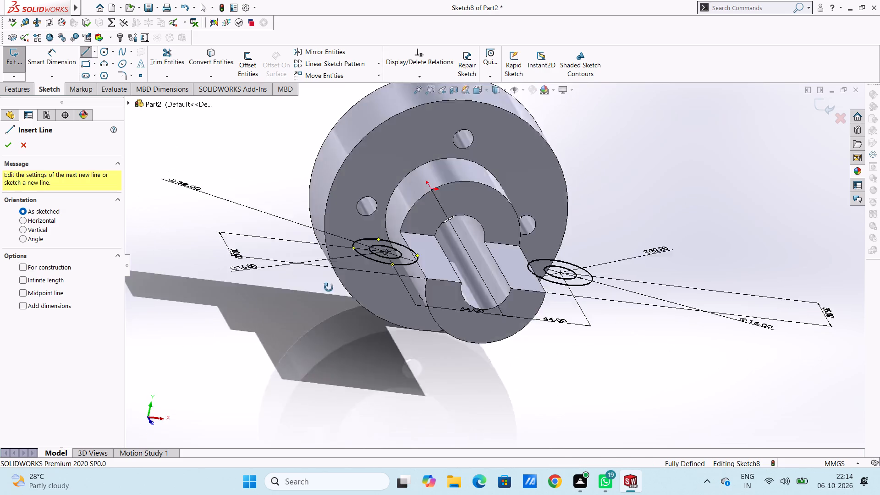
pyautogui.moveTo(329, 287); pyautogui.dragTo(309, 258, button='middle')
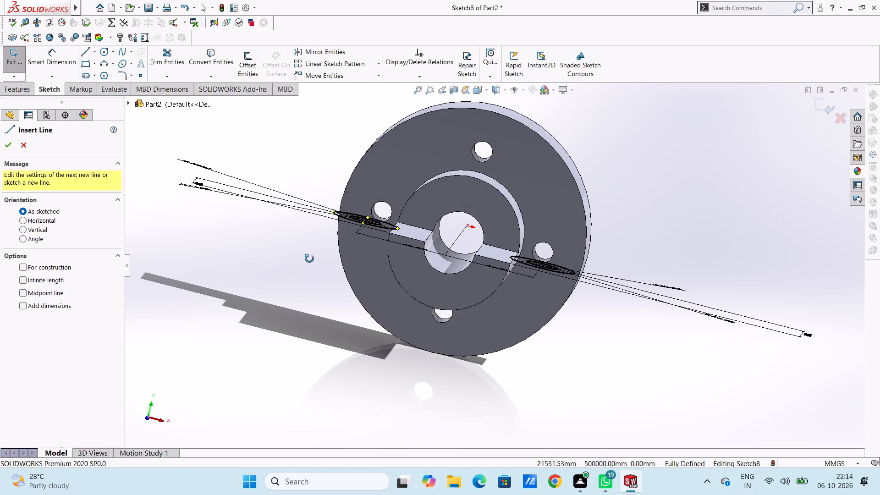
pyautogui.moveTo(309, 258); pyautogui.dragTo(310, 259, button='middle')
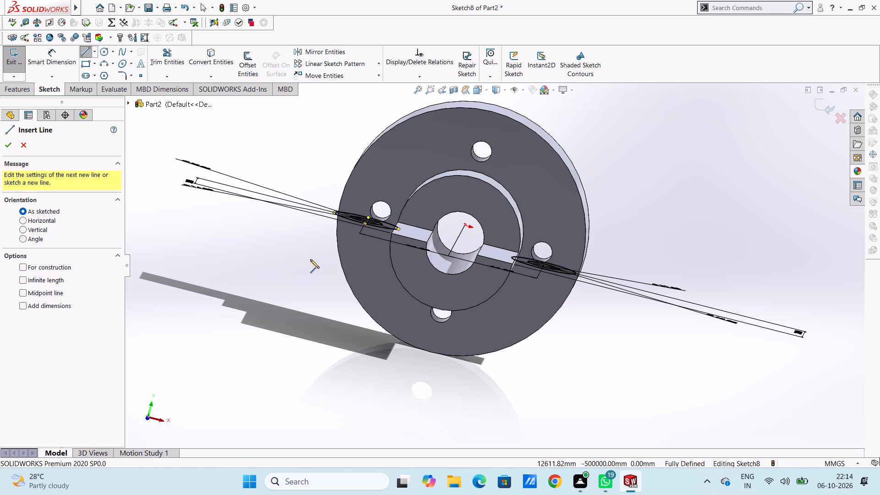
pyautogui.hotkey('ctrl', '5')
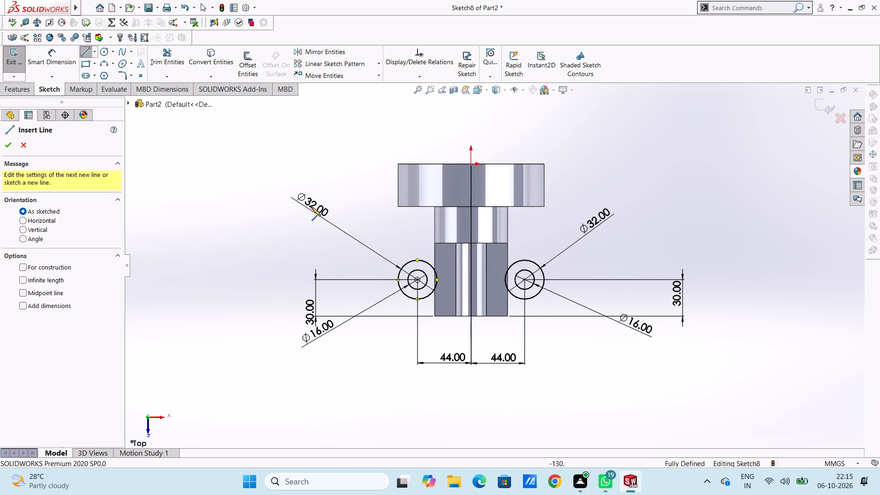
pyautogui.scroll(-3, 499, 292)
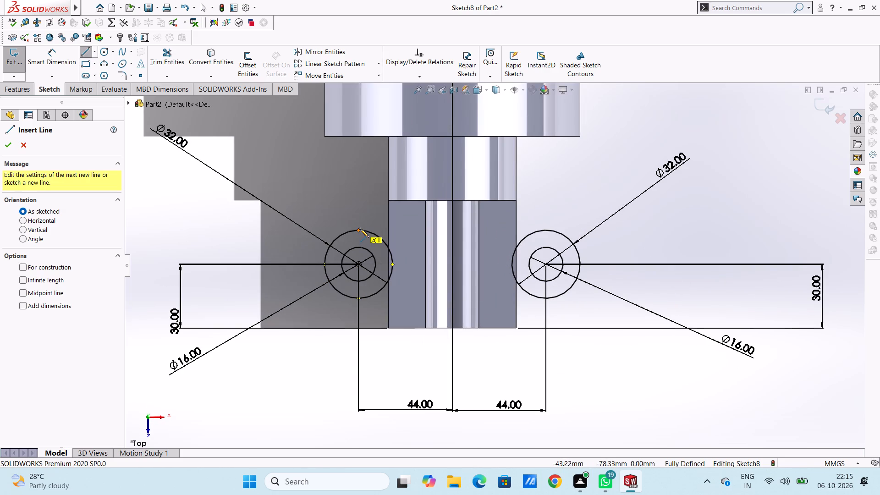
pyautogui.click(357, 230)
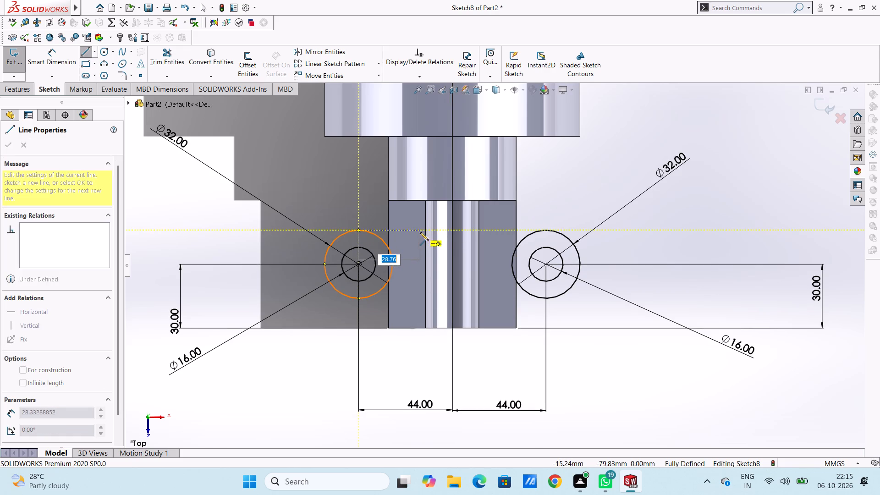
pyautogui.click(424, 230)
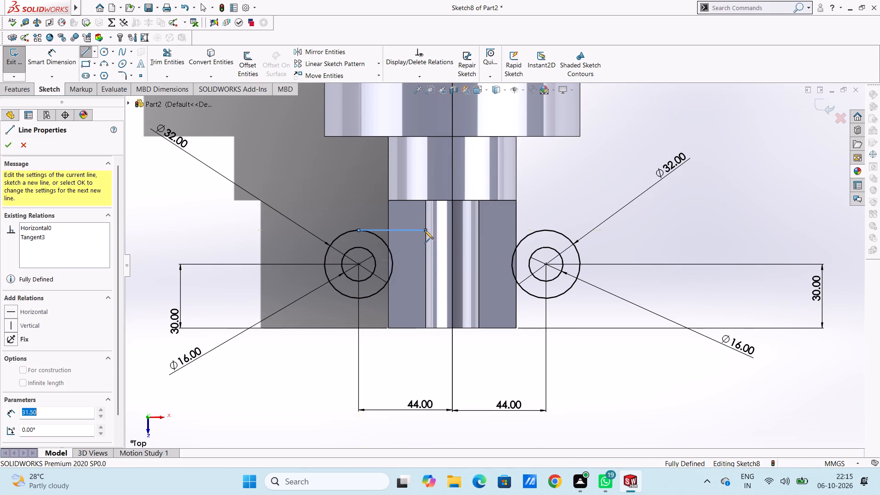
pyautogui.click(425, 299)
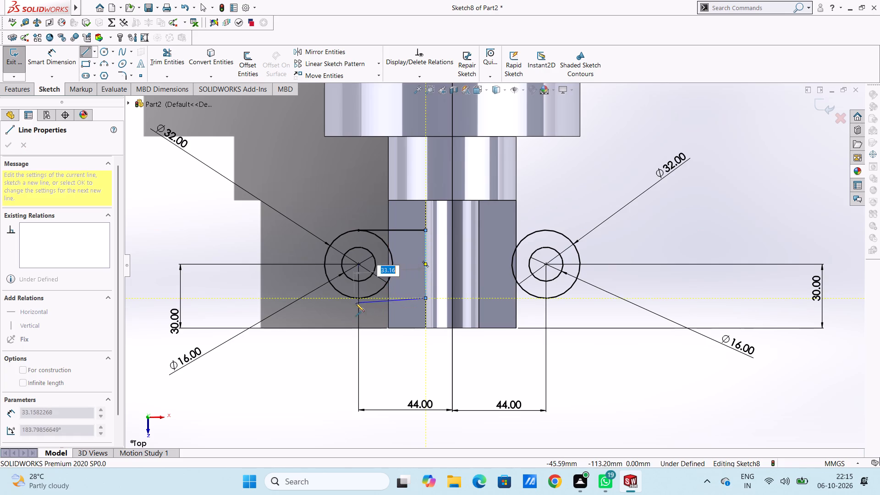
pyautogui.click(358, 299)
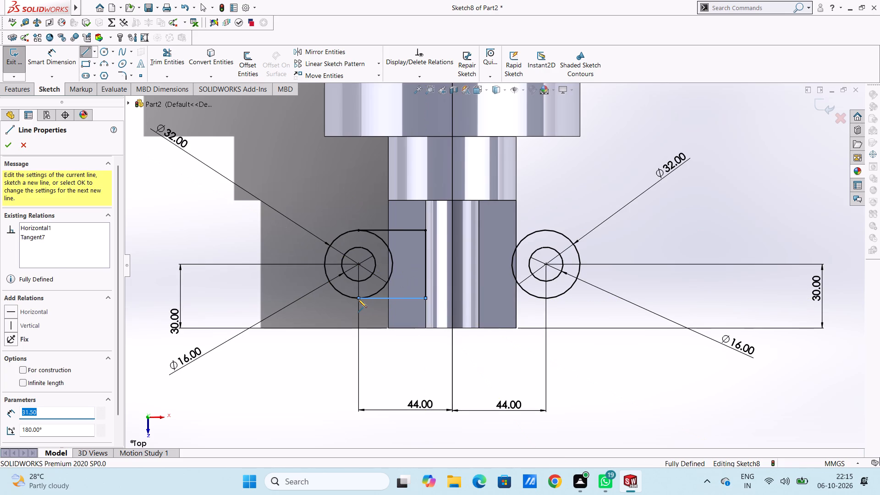
pyautogui.press('Escape')
pyautogui.press('Escape')
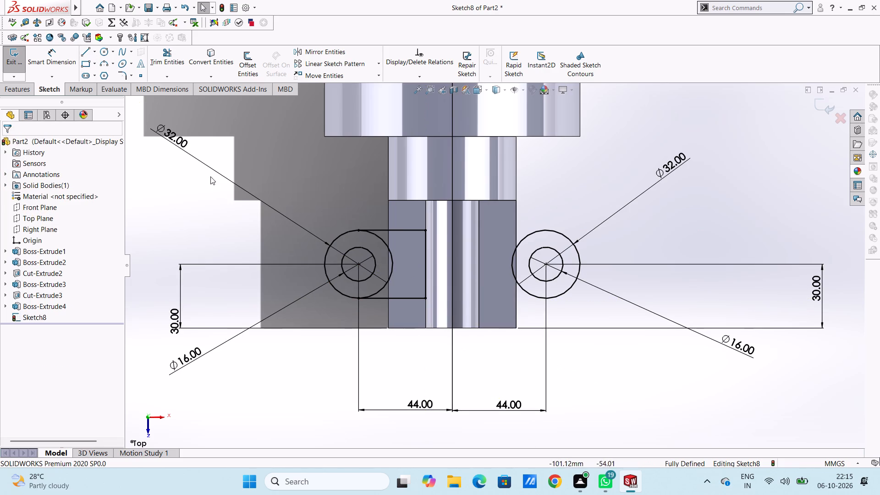
# Sketch two horizontal lines about 31.5 mm long from the positive-X 32 mm circle's tangent points, joined by a vertical line on the bore edge.
pyautogui.click(85, 53)
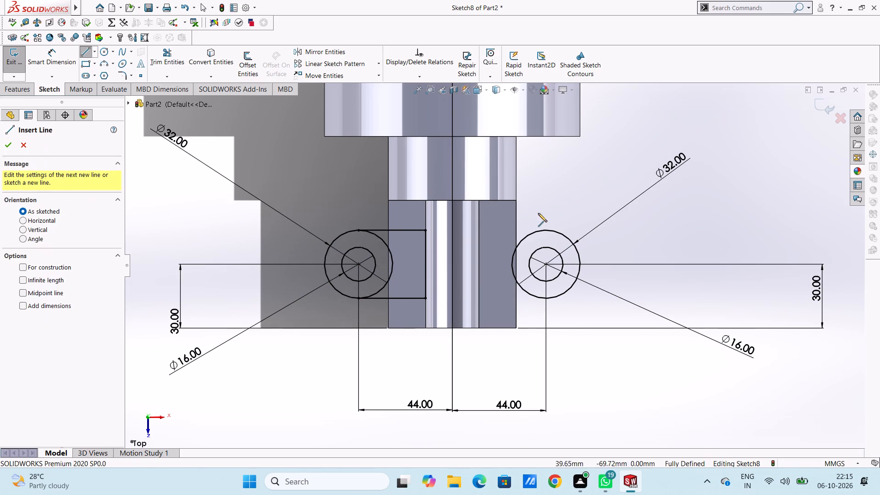
pyautogui.click(547, 231)
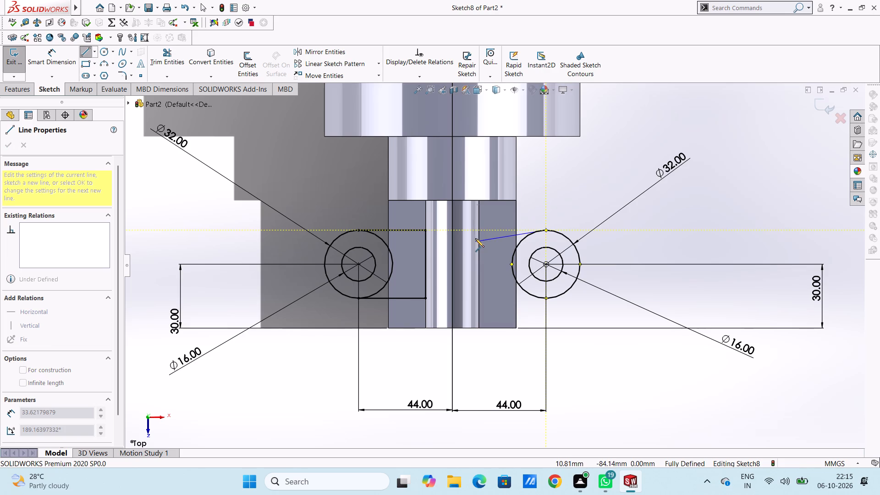
pyautogui.click(479, 231)
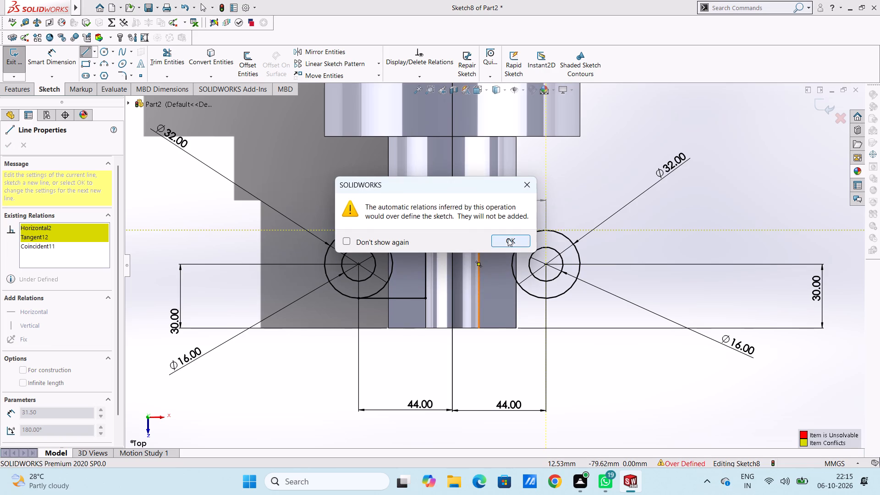
pyautogui.click(508, 238)
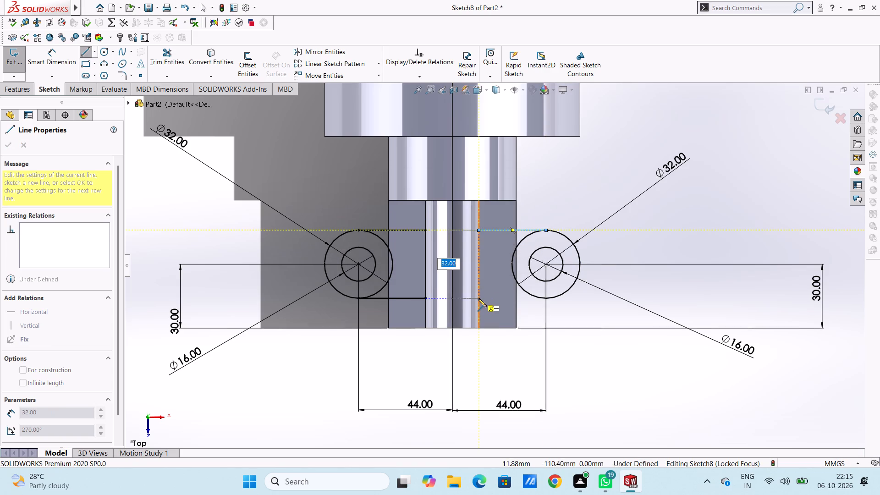
pyautogui.click(478, 298)
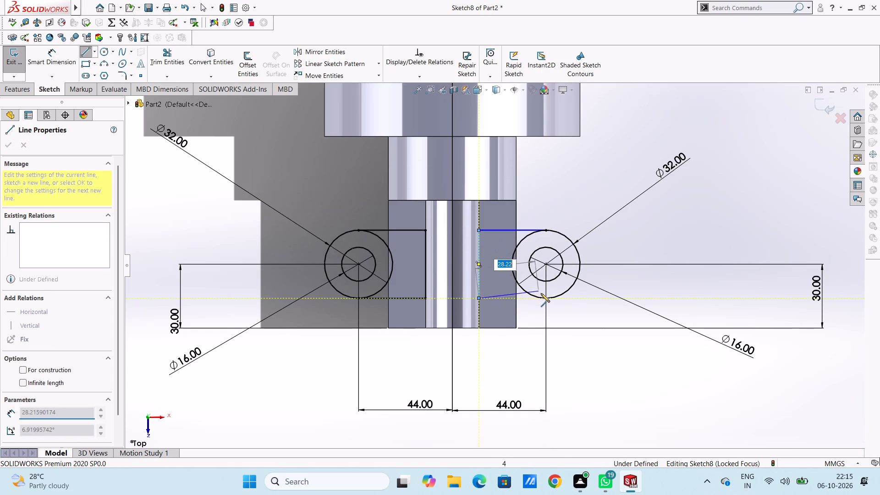
pyautogui.click(547, 300)
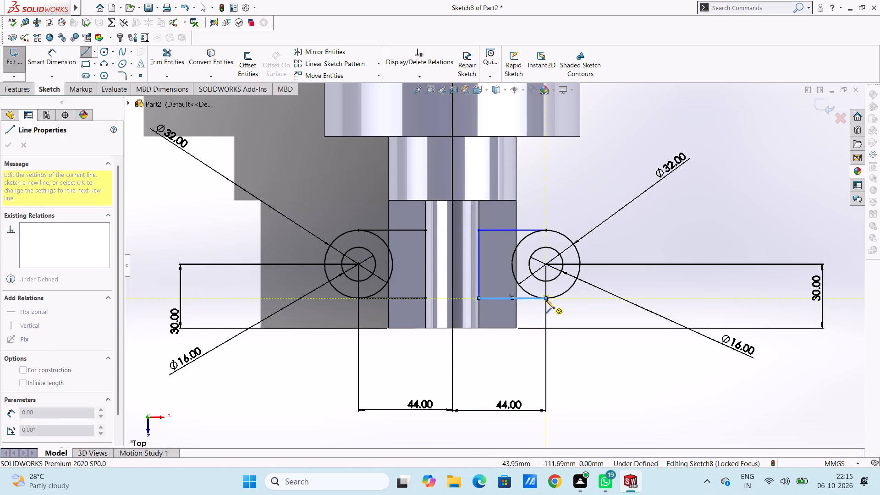
pyautogui.press('Escape')
pyautogui.press('Escape')
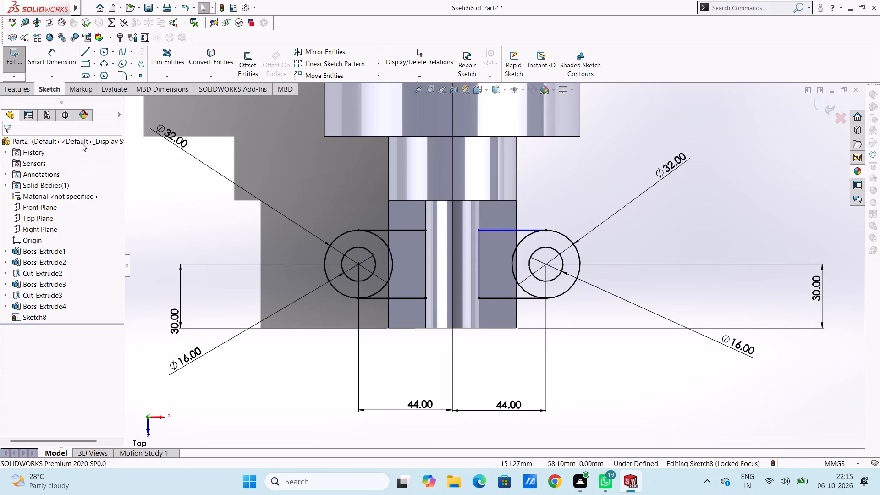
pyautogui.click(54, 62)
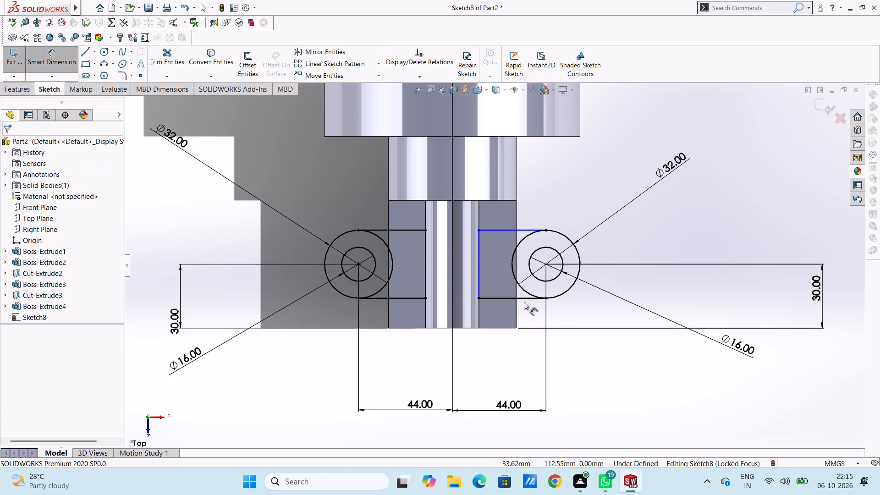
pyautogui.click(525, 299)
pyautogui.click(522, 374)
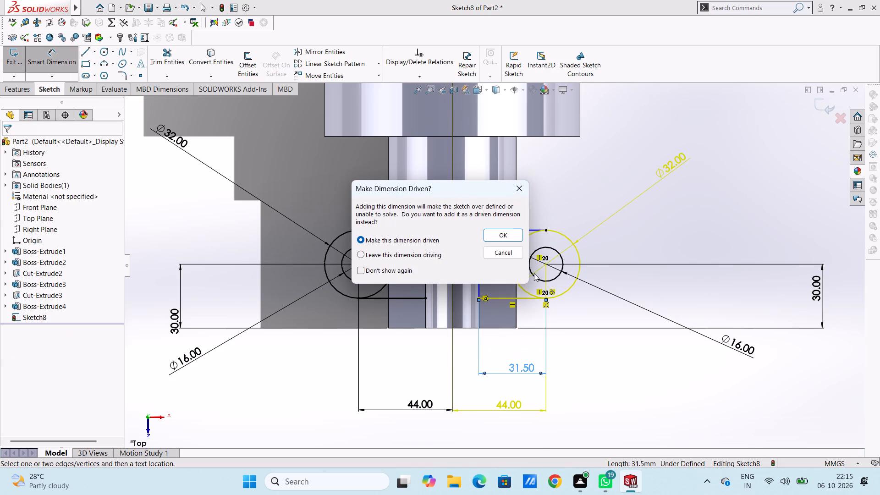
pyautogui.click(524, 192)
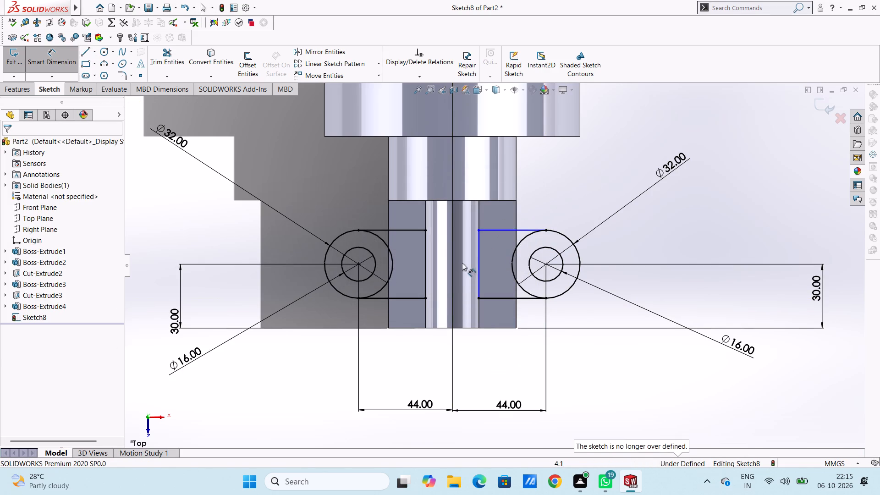
# Dimension the vertical closing line of the positive-X lug profile at 32 mm.
pyautogui.click(478, 265)
pyautogui.click(691, 281)
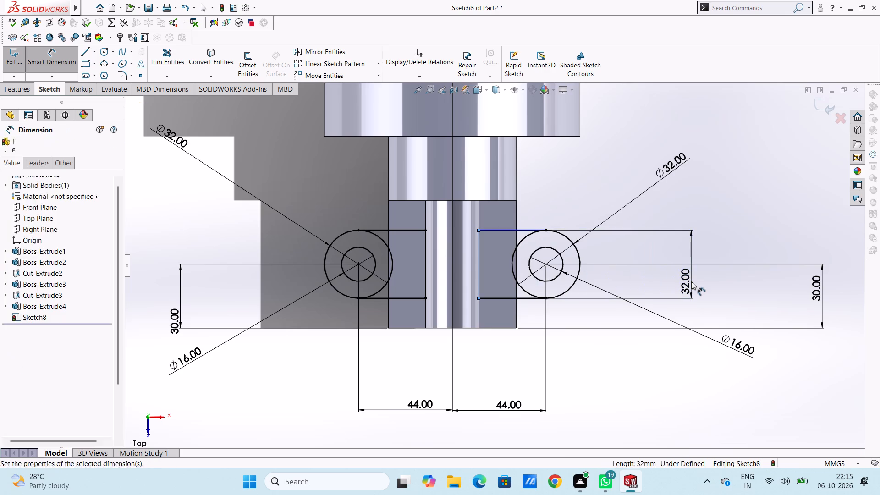
pyautogui.click(655, 265)
pyautogui.click(649, 253)
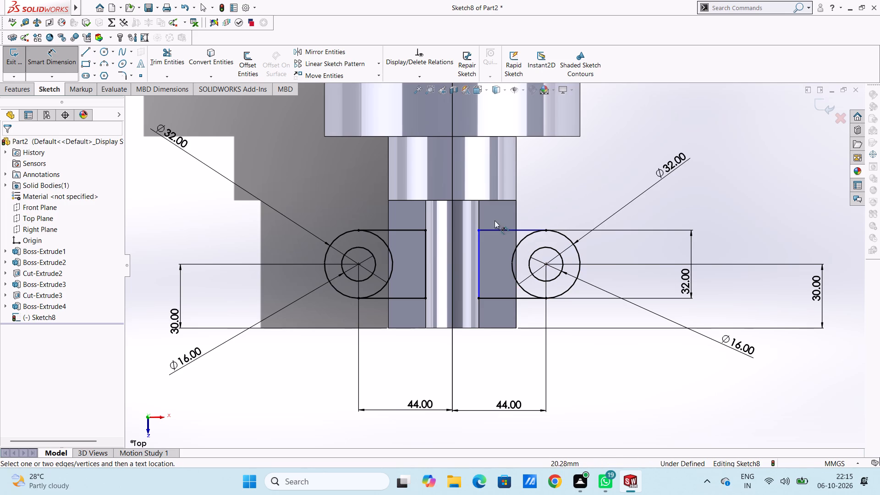
pyautogui.press('Escape')
pyautogui.press('Escape')
pyautogui.press('Escape')
# Add a tangent relation between the positive-X 32 mm circle and the horizontal line nearest the flange.
pyautogui.scroll(-4, 531, 216)
pyautogui.scroll(4, 531, 216)
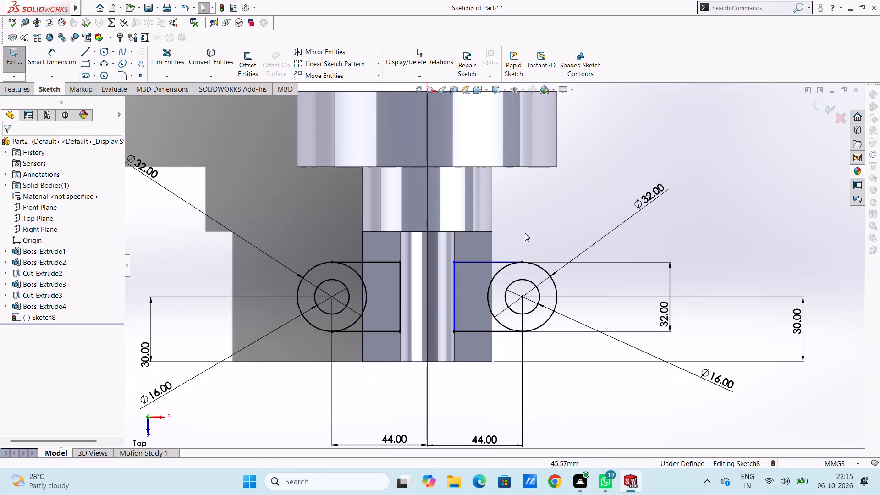
pyautogui.click(497, 263)
pyautogui.keyDown('ctrl'); pyautogui.click(500, 269); pyautogui.keyUp('ctrl')
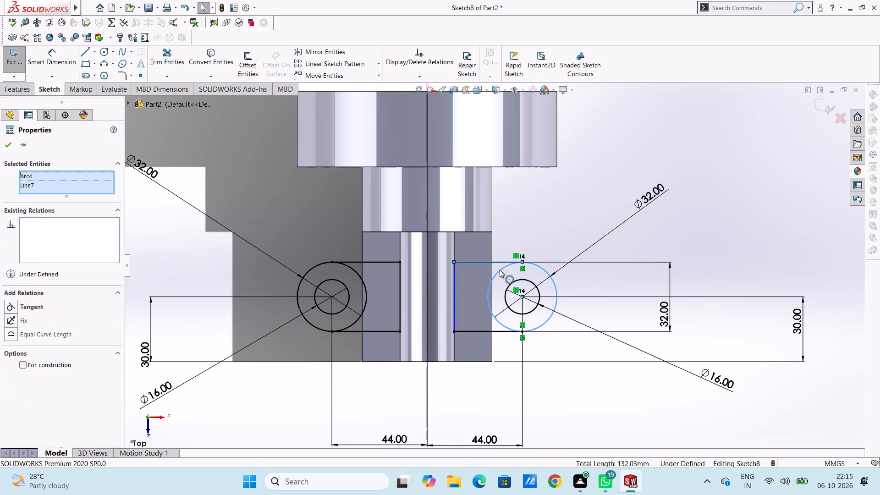
pyautogui.click(8, 308)
pyautogui.click(171, 278)
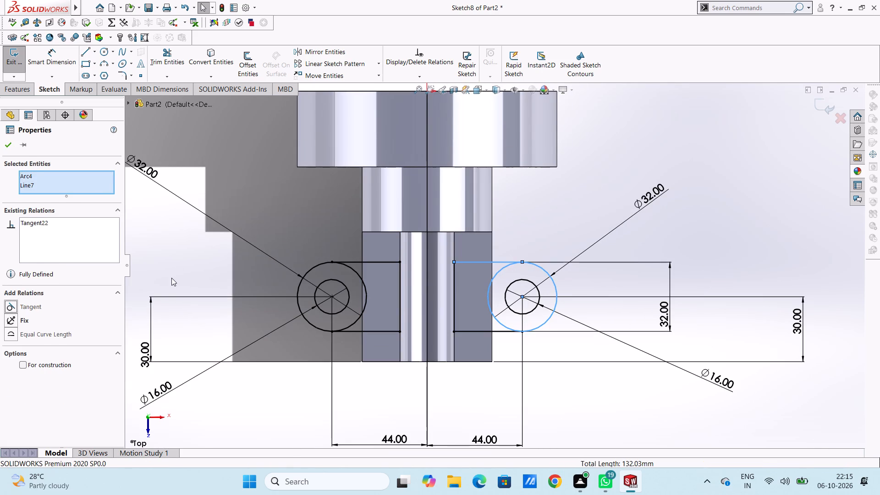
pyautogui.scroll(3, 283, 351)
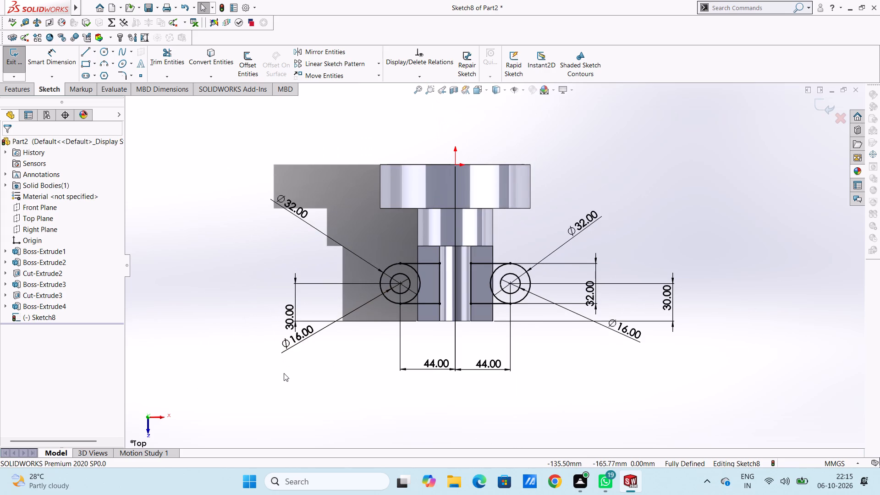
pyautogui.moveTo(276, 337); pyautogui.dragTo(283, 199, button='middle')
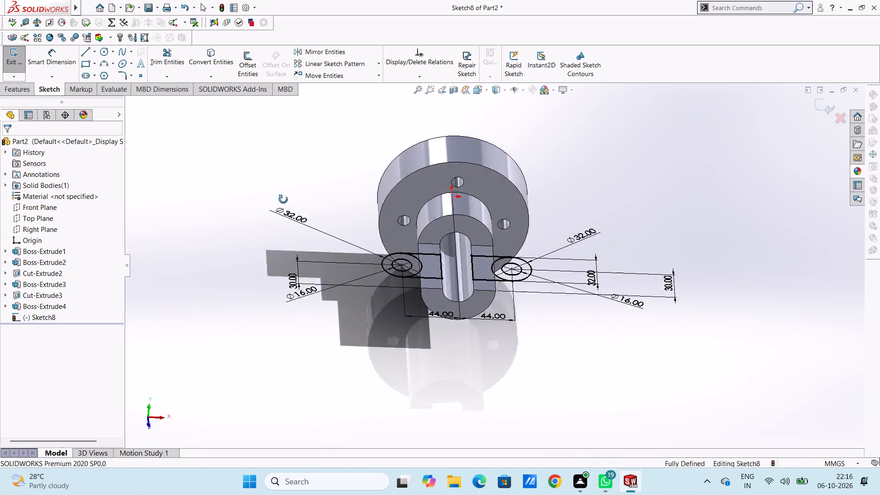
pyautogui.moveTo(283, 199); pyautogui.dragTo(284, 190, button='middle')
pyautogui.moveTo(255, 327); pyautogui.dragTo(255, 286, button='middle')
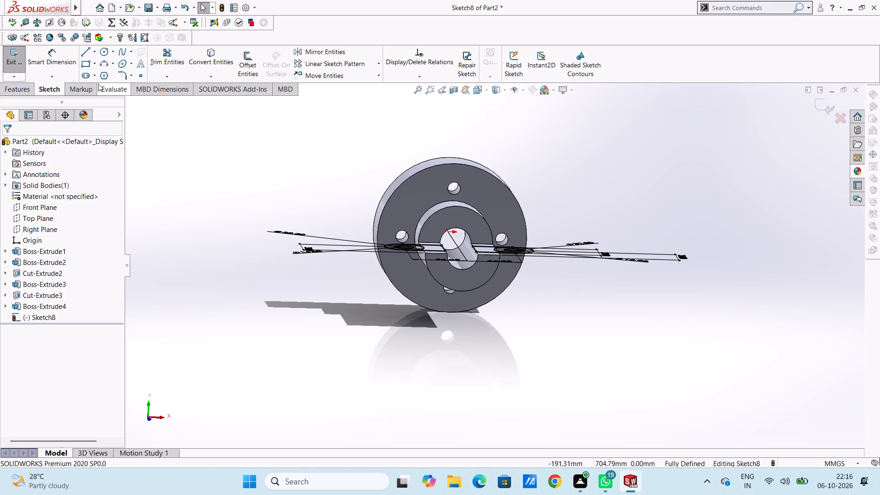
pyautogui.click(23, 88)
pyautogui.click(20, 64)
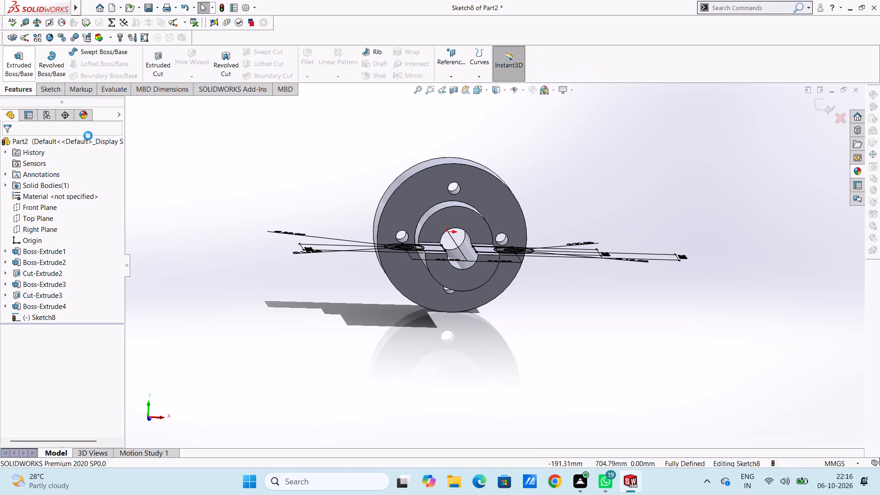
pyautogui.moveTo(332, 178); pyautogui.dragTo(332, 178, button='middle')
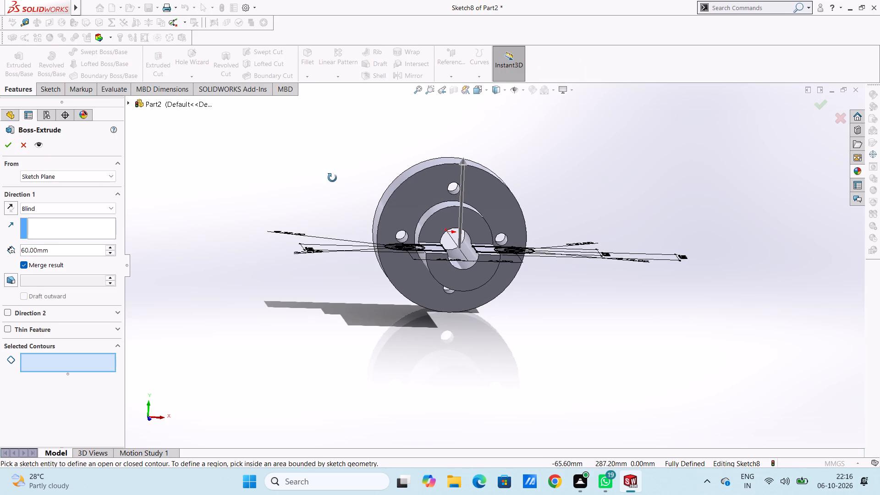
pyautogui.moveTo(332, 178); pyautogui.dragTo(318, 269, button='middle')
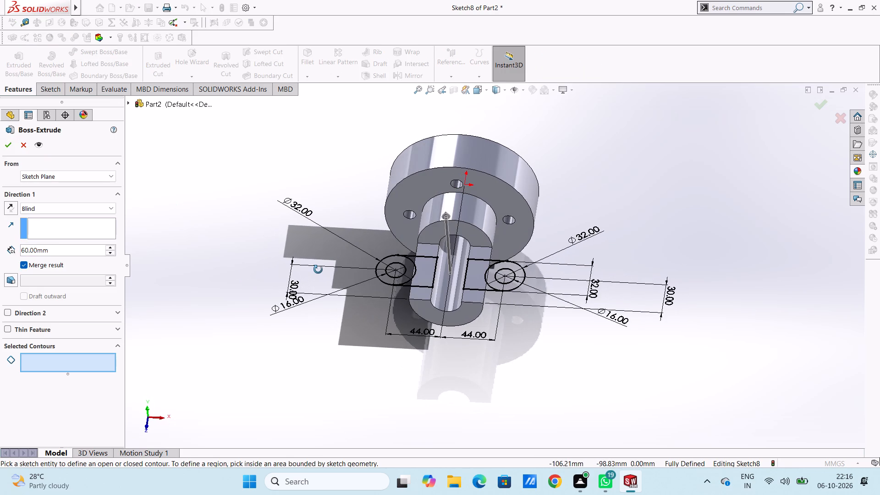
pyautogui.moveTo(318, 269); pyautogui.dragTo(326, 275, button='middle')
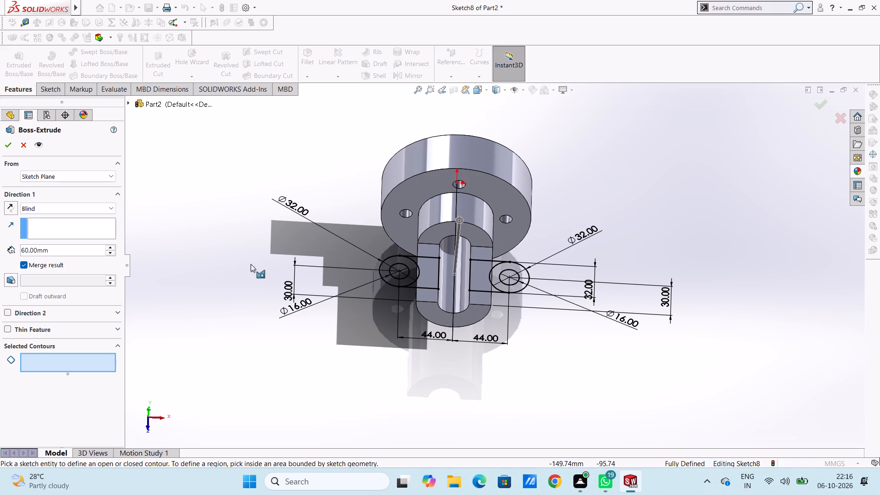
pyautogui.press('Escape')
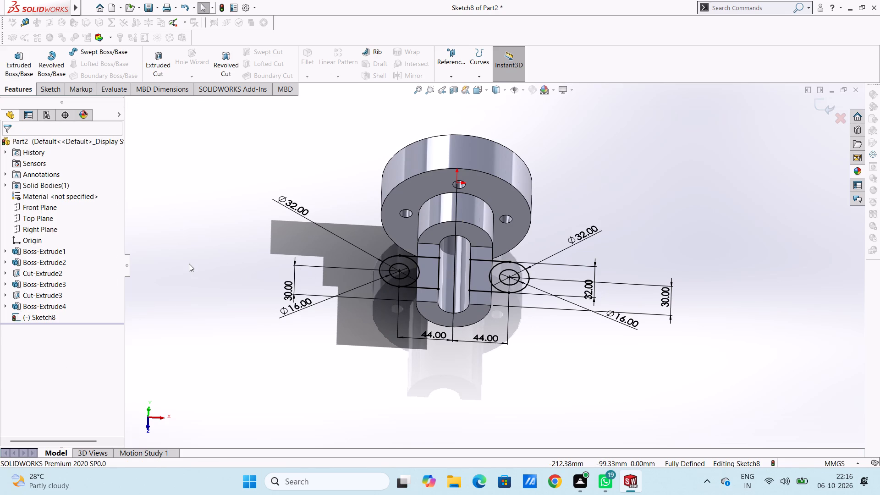
# Trim away the two vertical closing lines on the bore edges of the lug profiles.
pyautogui.hotkey('ctrl', '5')
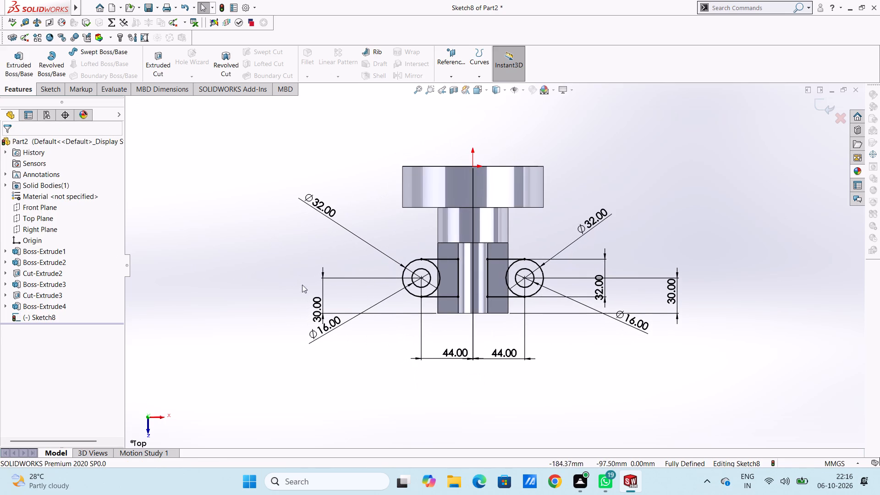
pyautogui.scroll(-3, 451, 285)
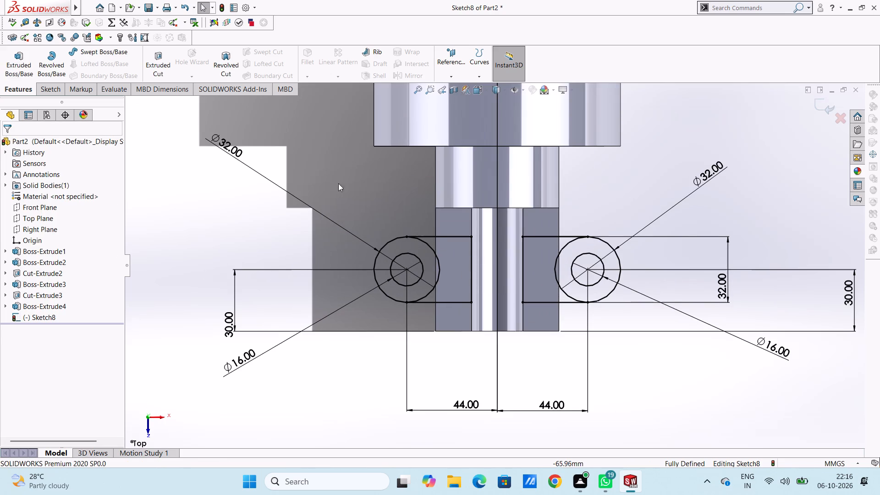
pyautogui.click(56, 90)
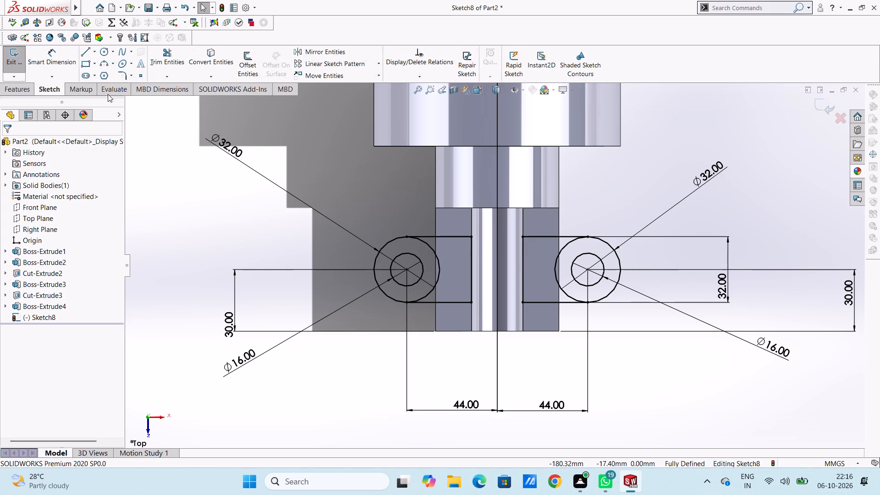
pyautogui.click(172, 55)
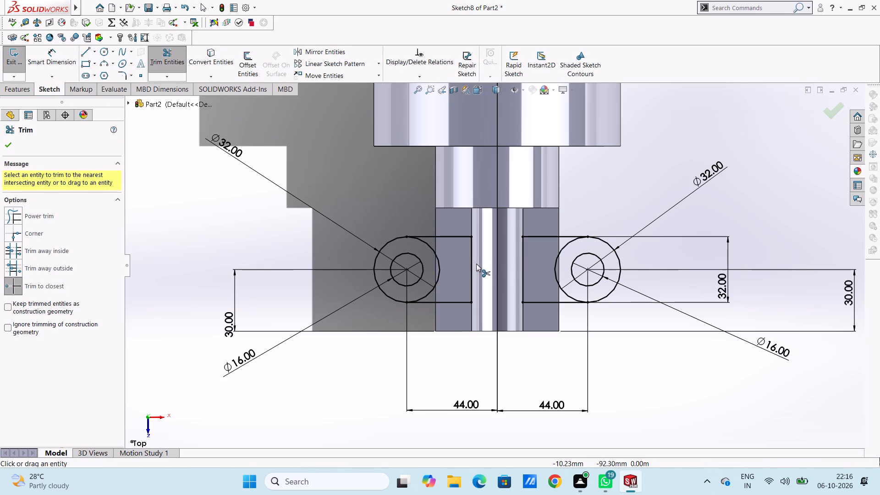
pyautogui.click(470, 260)
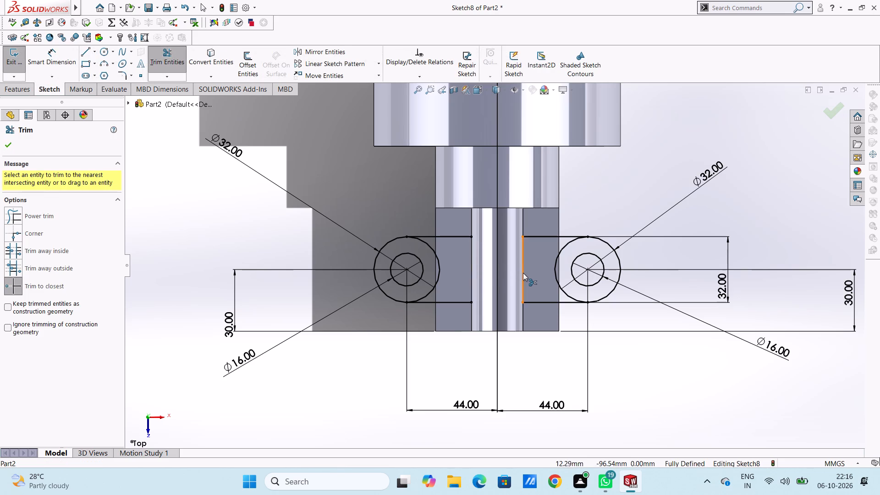
pyautogui.click(523, 273)
pyautogui.press('Escape')
pyautogui.press('Escape')
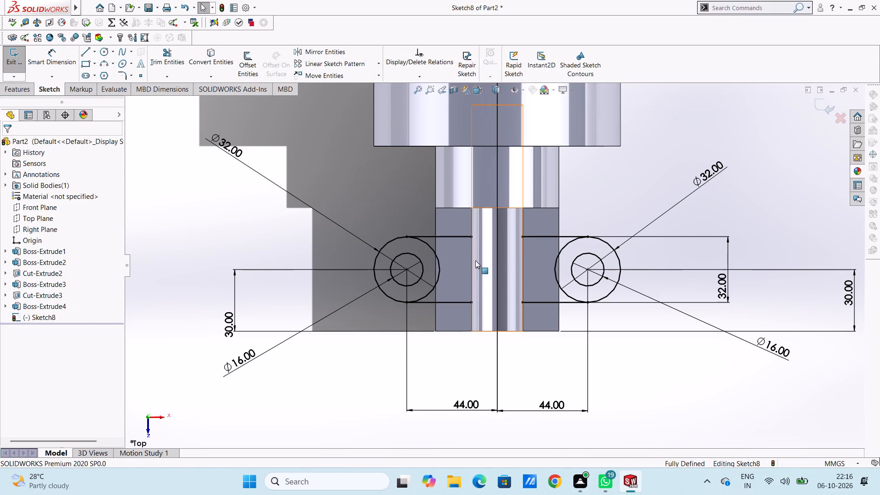
# Sketch two 25 mm horizontal lines across the bore, joining the open ends of both lug profiles.
pyautogui.click(85, 52)
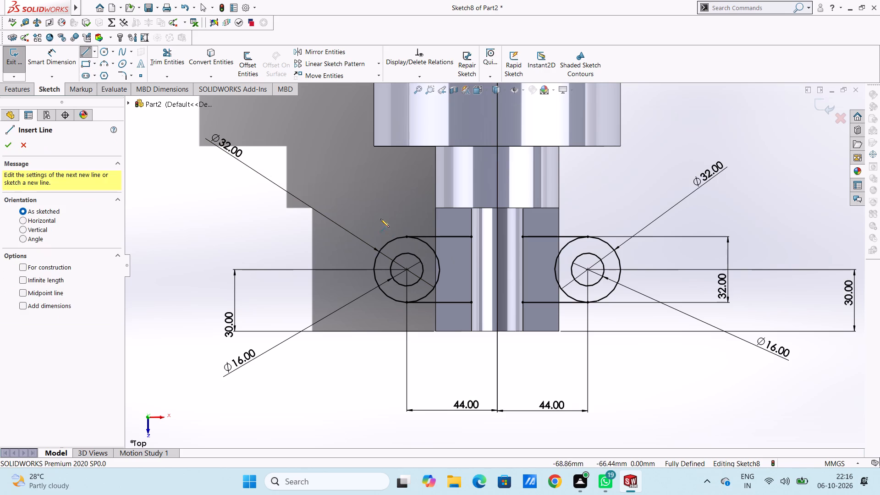
pyautogui.click(470, 238)
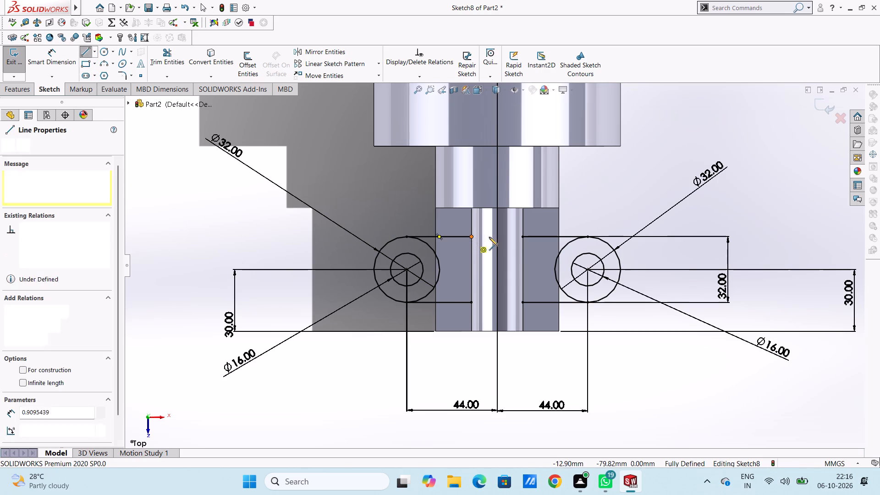
pyautogui.click(522, 237)
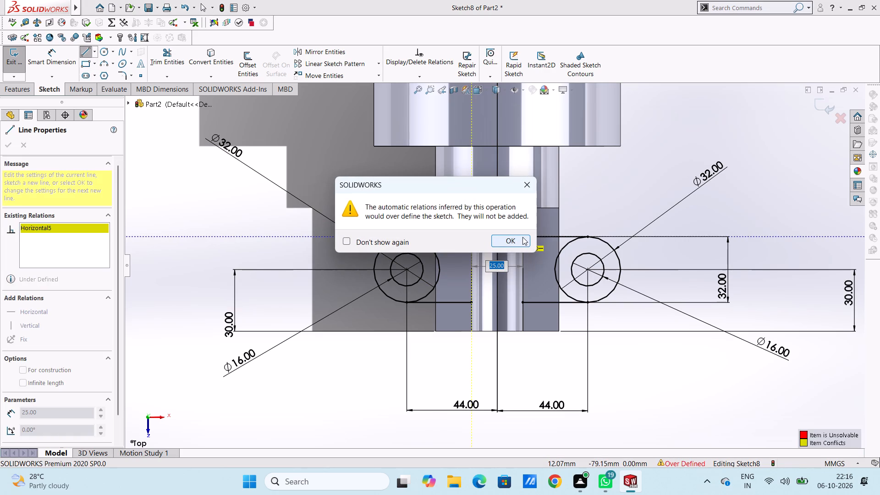
pyautogui.press('Escape')
pyautogui.press('Escape')
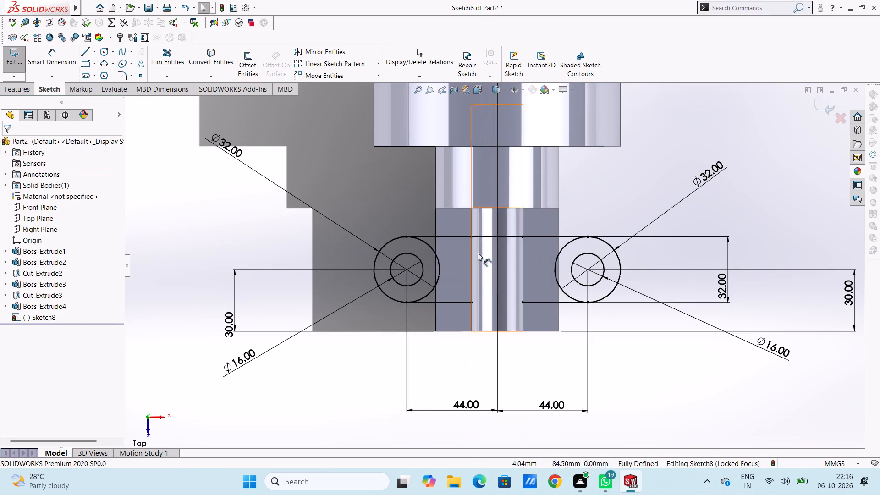
pyautogui.click(85, 53)
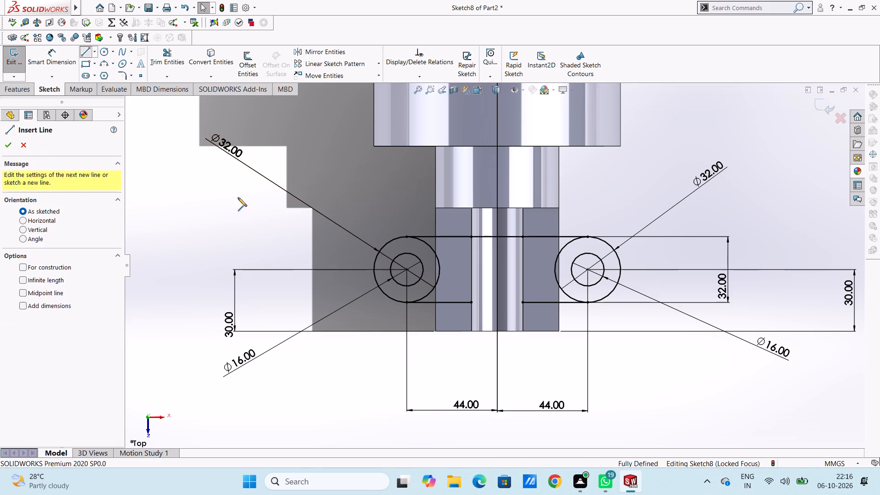
pyautogui.click(472, 302)
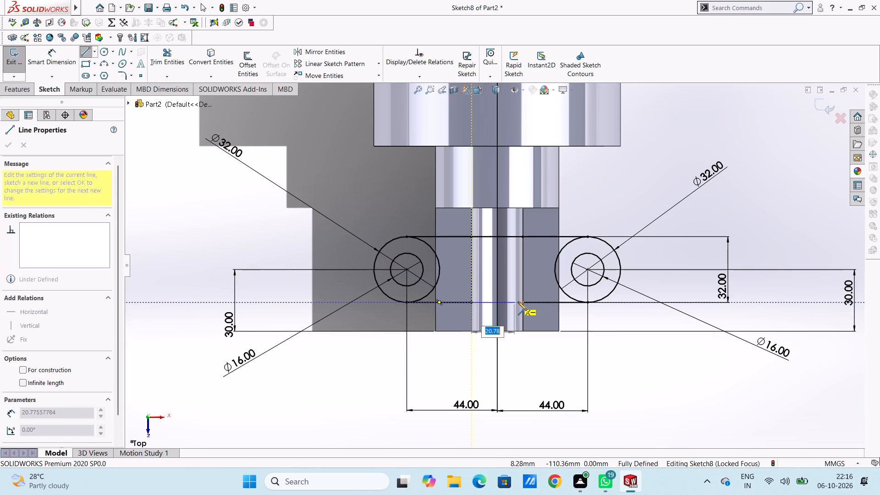
pyautogui.click(524, 303)
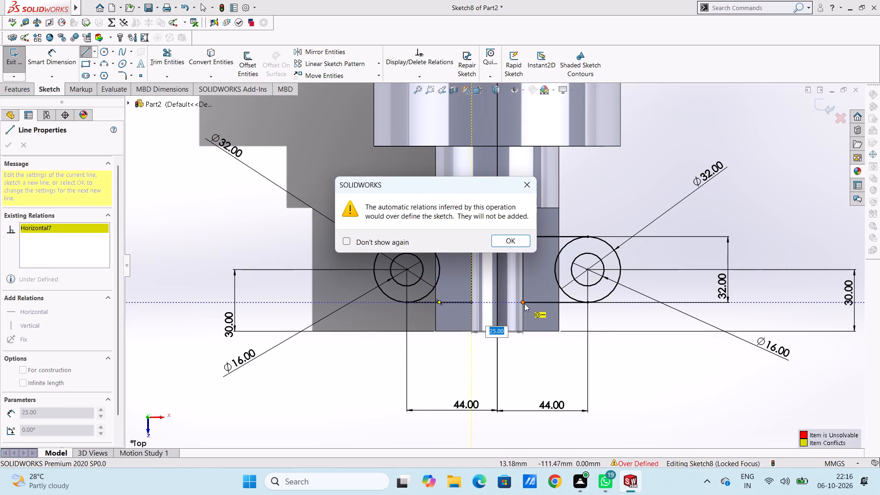
pyautogui.press('Escape')
pyautogui.press('Escape')
pyautogui.press('Escape')
# Start a Boss-Extrude of the lug sketch with six regions forming the connected lug outline, excluding the two 16 mm holes.
pyautogui.moveTo(411, 376); pyautogui.dragTo(403, 306, button='middle')
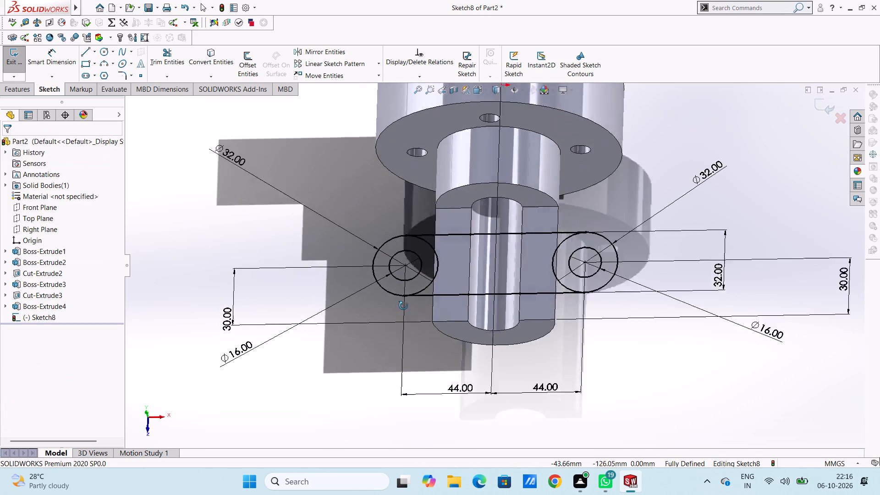
pyautogui.moveTo(403, 306); pyautogui.dragTo(431, 244, button='middle')
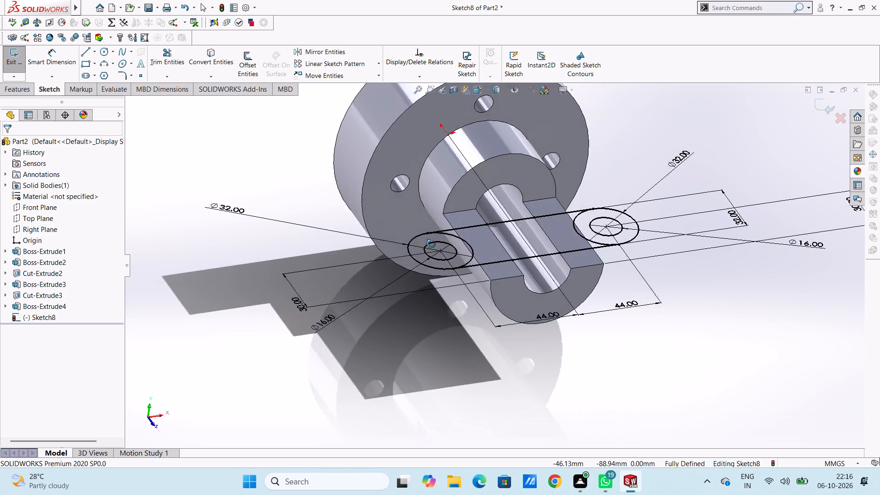
pyautogui.moveTo(431, 244); pyautogui.dragTo(407, 237, button='middle')
pyautogui.click(23, 92)
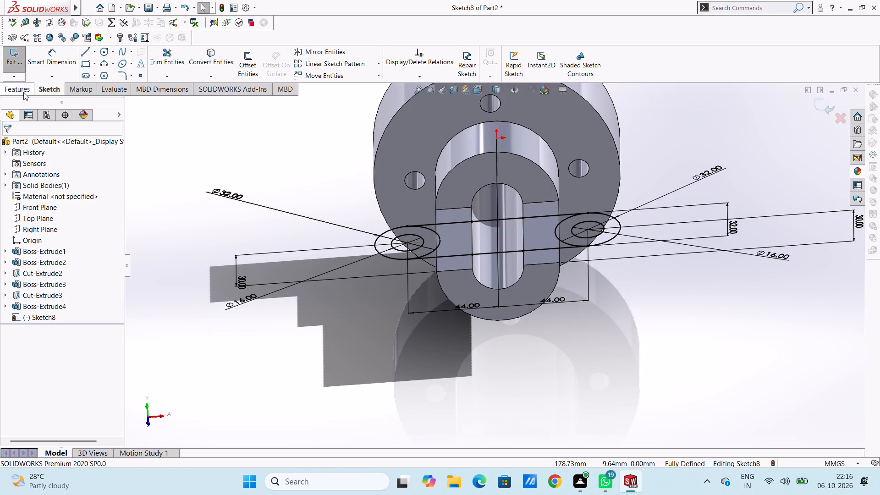
pyautogui.moveTo(16, 66); pyautogui.dragTo(19, 71)
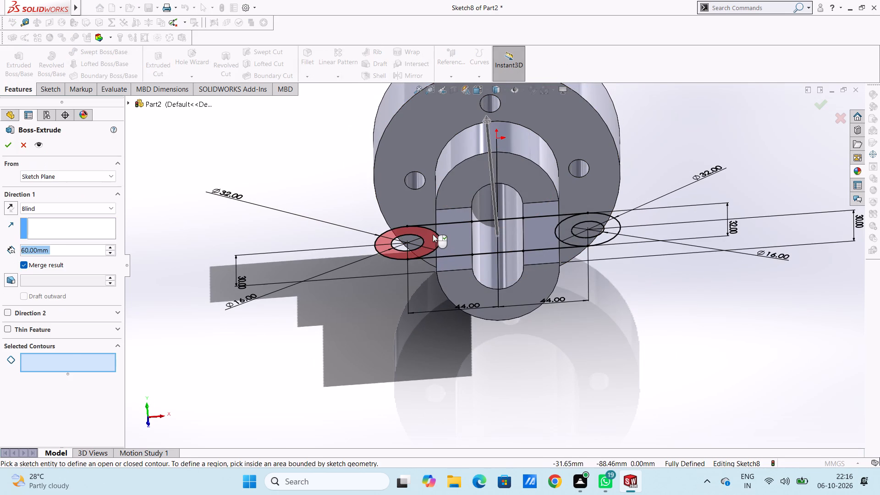
pyautogui.click(433, 234)
pyautogui.click(447, 242)
pyautogui.click(534, 233)
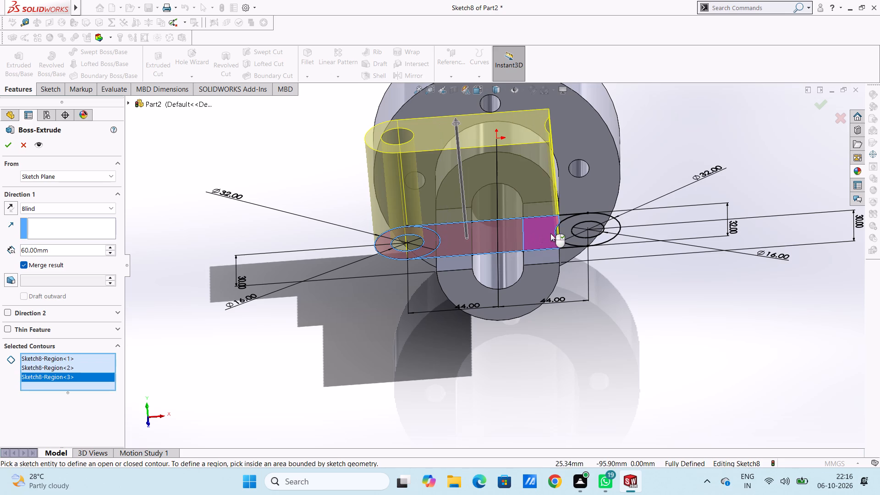
pyautogui.moveTo(659, 132); pyautogui.dragTo(659, 211, button='middle')
pyautogui.click(557, 290)
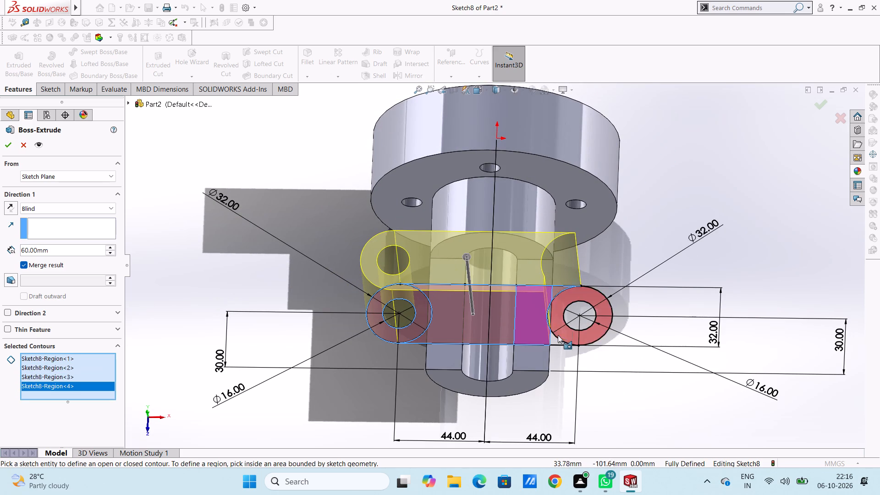
pyautogui.click(554, 340)
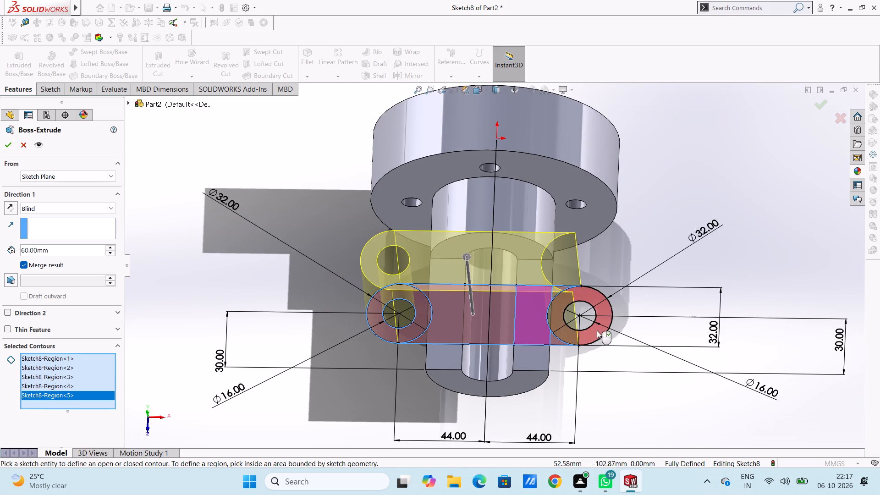
pyautogui.click(597, 330)
pyautogui.moveTo(604, 403); pyautogui.dragTo(609, 285, button='middle')
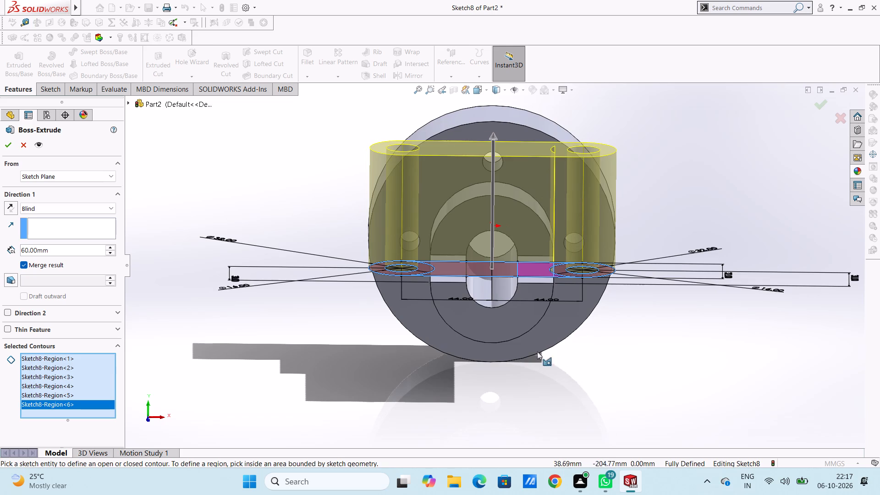
# Reverse the lug extrusion to run in negative Y and set its blind depth to 32 mm.
pyautogui.click(12, 209)
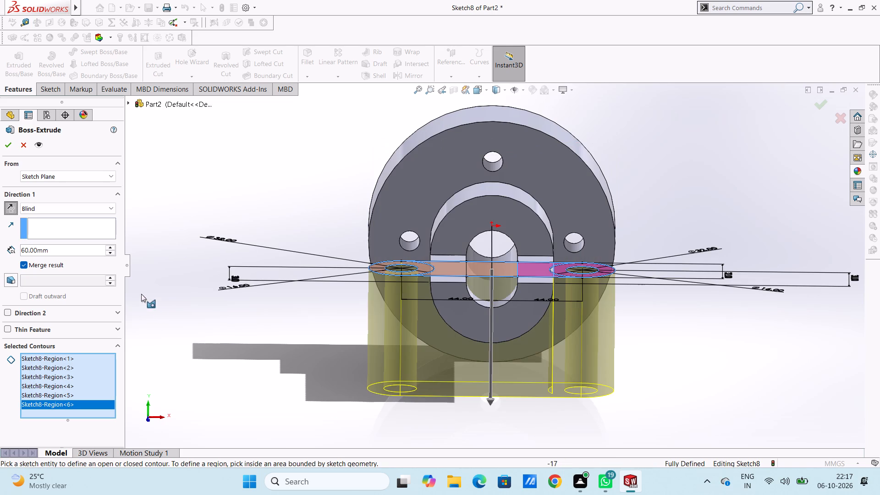
pyautogui.doubleClick(74, 250)
pyautogui.write('32')
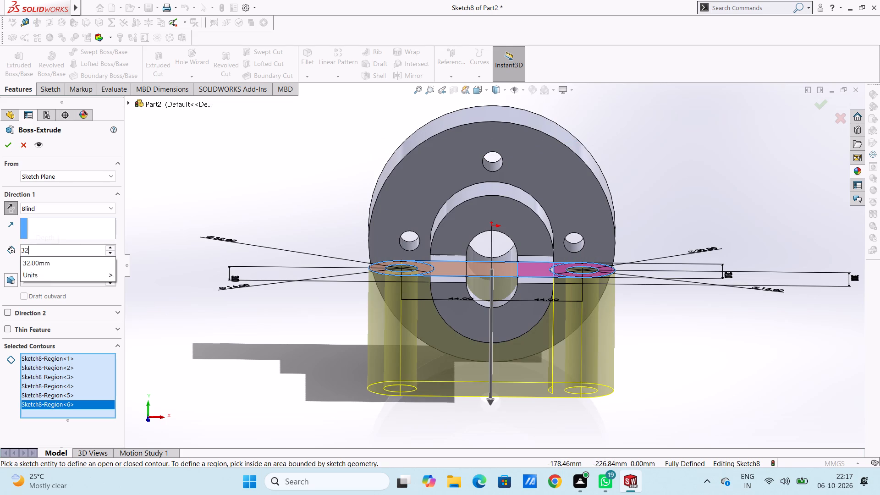
pyautogui.press('Return')
pyautogui.moveTo(247, 370); pyautogui.dragTo(247, 365, button='middle')
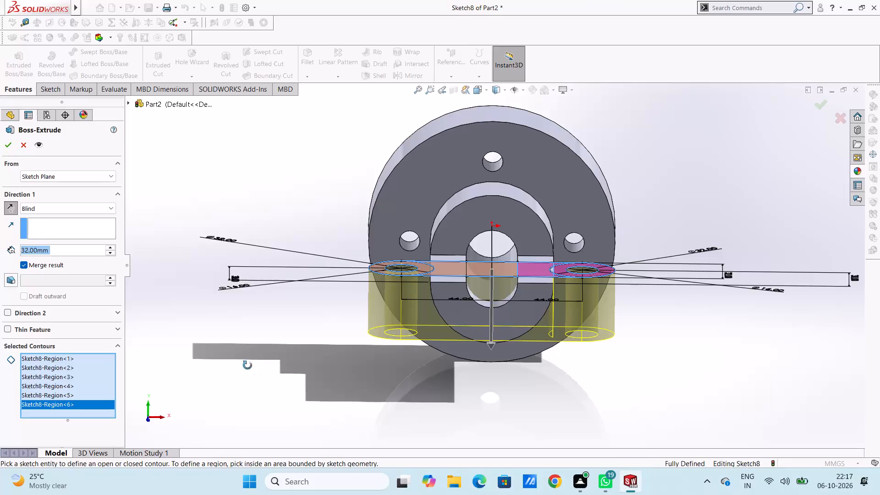
pyautogui.moveTo(247, 365); pyautogui.dragTo(249, 341, button='middle')
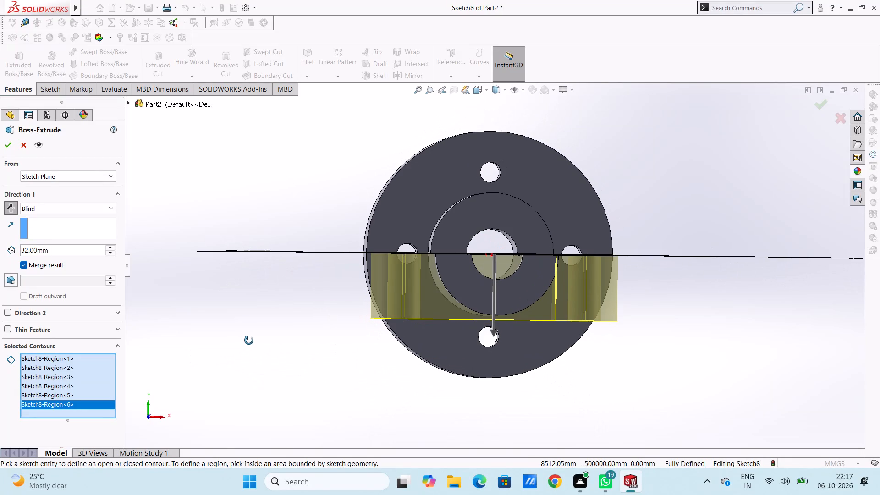
pyautogui.moveTo(249, 341); pyautogui.dragTo(243, 341, button='middle')
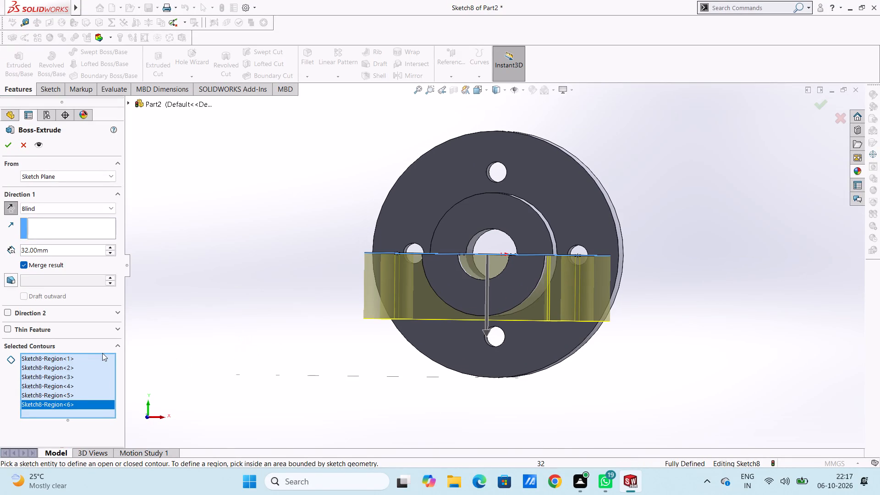
pyautogui.doubleClick(68, 252)
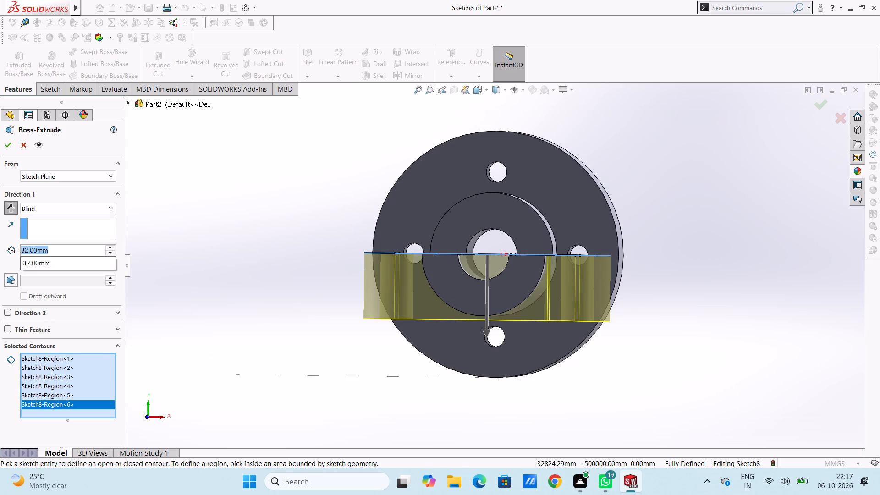
pyautogui.write('32')
pyautogui.press('Return')
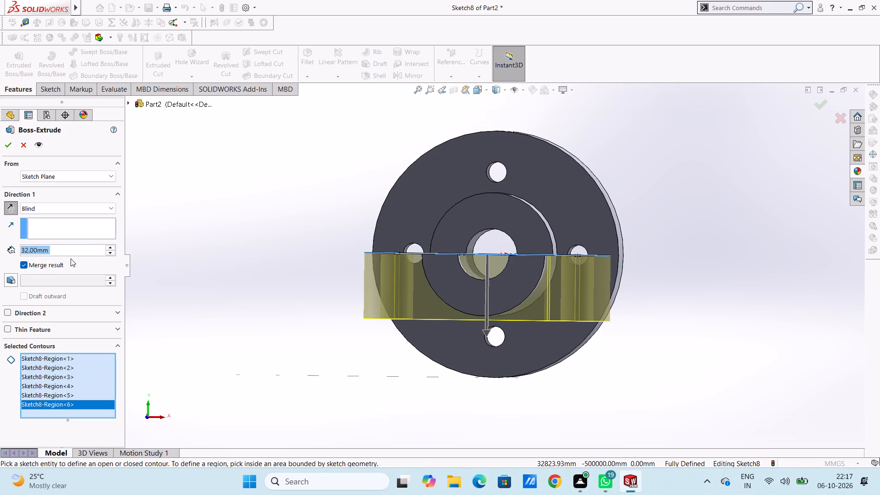
# Set the lug extrusion depth to 31 mm, turn off merging of the result, and finish the feature.
pyautogui.write('31')
pyautogui.press('Return')
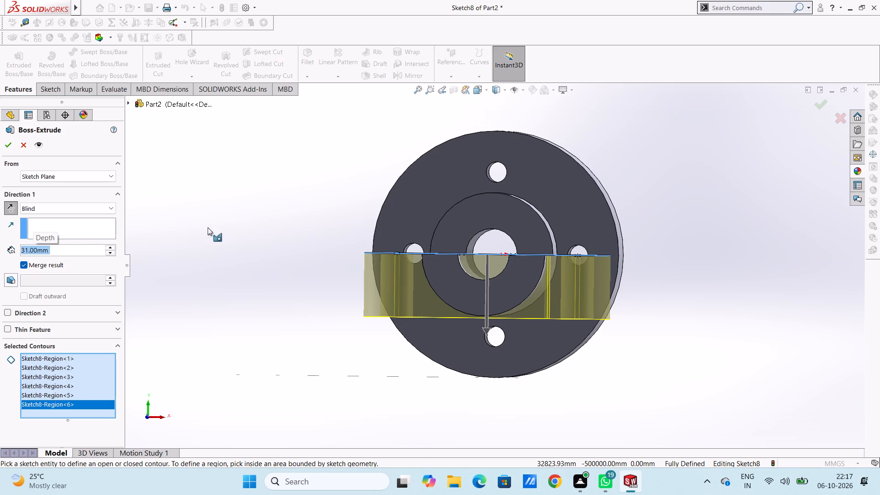
pyautogui.moveTo(296, 190); pyautogui.dragTo(291, 198, button='middle')
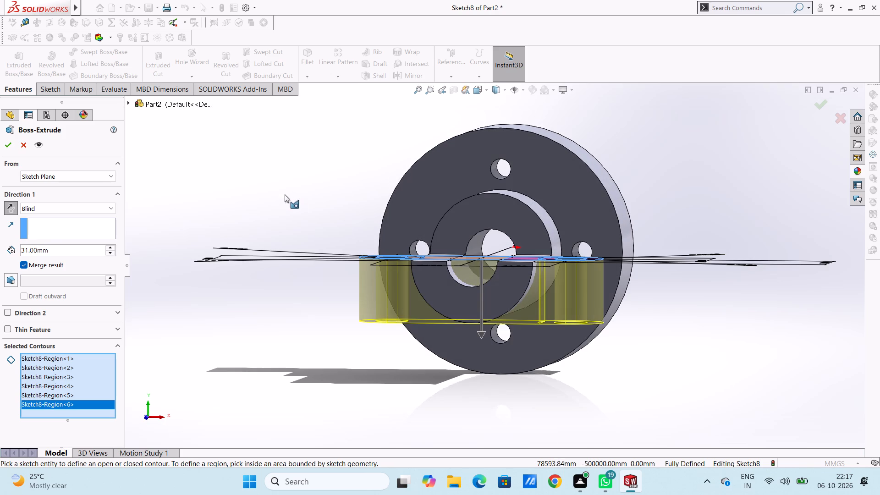
pyautogui.click(5, 147)
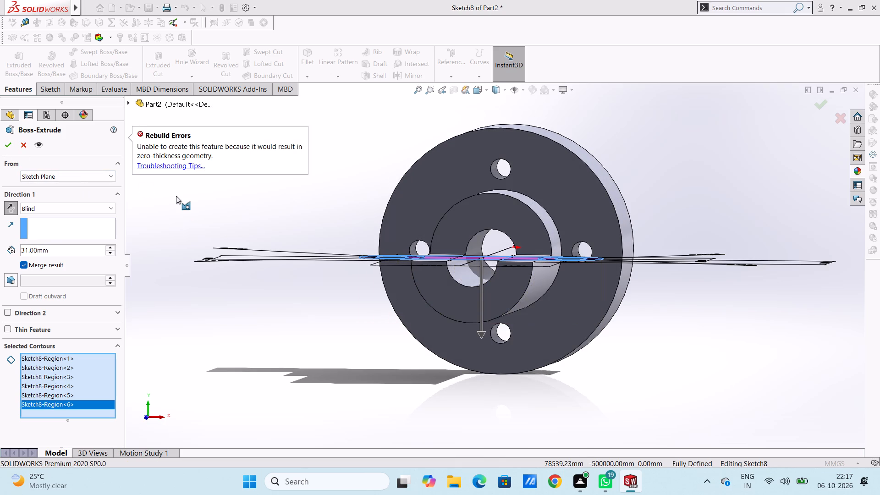
pyautogui.click(22, 266)
pyautogui.click(11, 146)
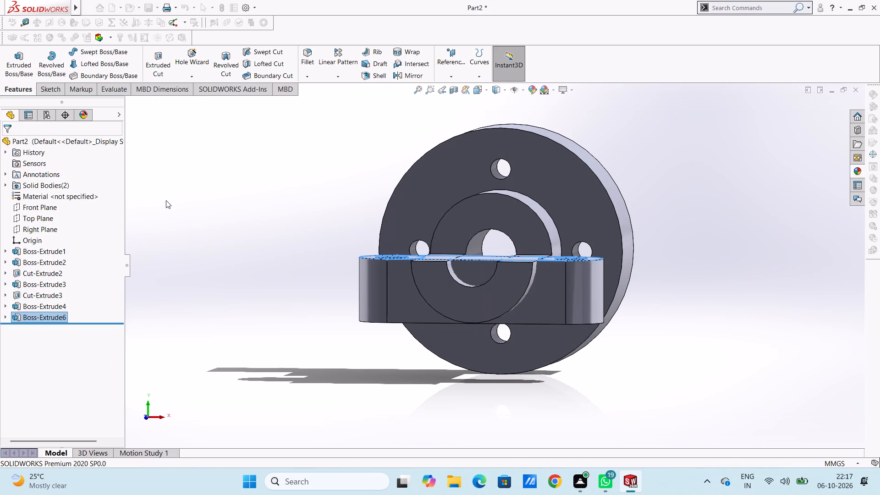
pyautogui.click(172, 199)
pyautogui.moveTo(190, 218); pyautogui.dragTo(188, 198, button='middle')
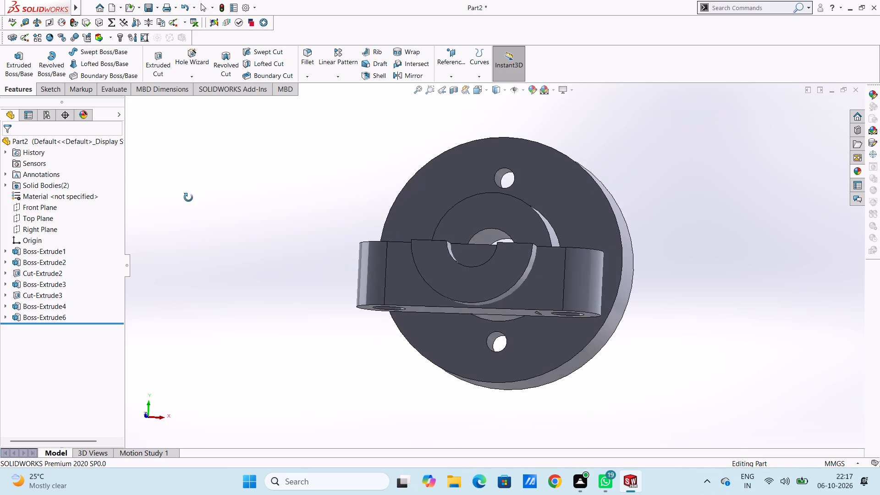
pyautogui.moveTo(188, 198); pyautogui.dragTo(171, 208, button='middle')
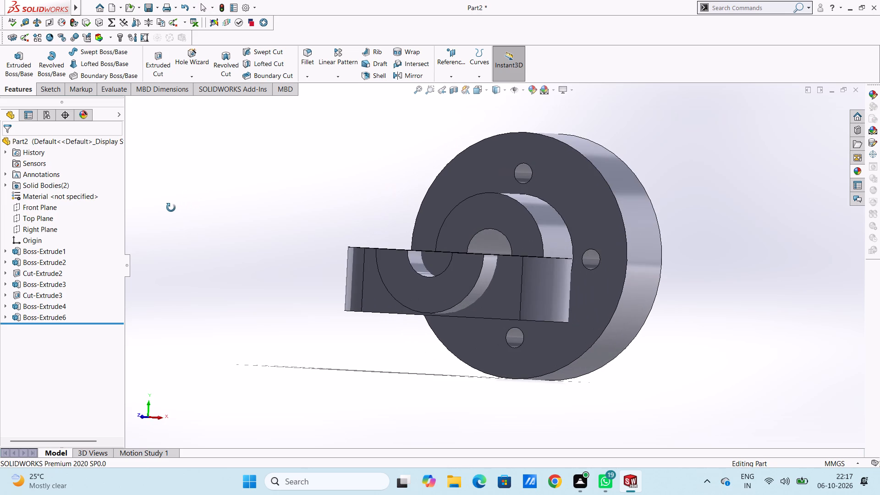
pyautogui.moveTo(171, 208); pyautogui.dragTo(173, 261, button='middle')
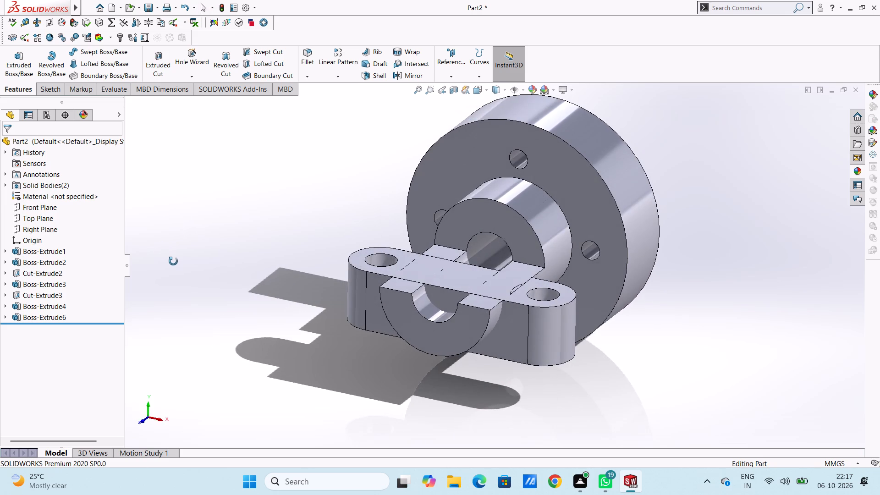
# Sketch a circle of about 20 mm radius, centred on the origin, on the half-ring extension's front end face.
pyautogui.moveTo(173, 261); pyautogui.dragTo(182, 267, button='middle')
pyautogui.moveTo(220, 233); pyautogui.dragTo(252, 251, button='middle')
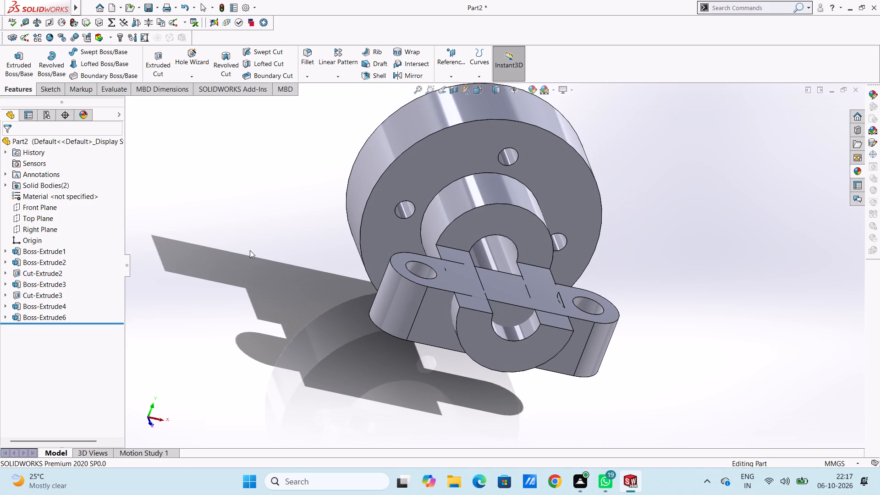
pyautogui.hotkey('ctrl', '1')
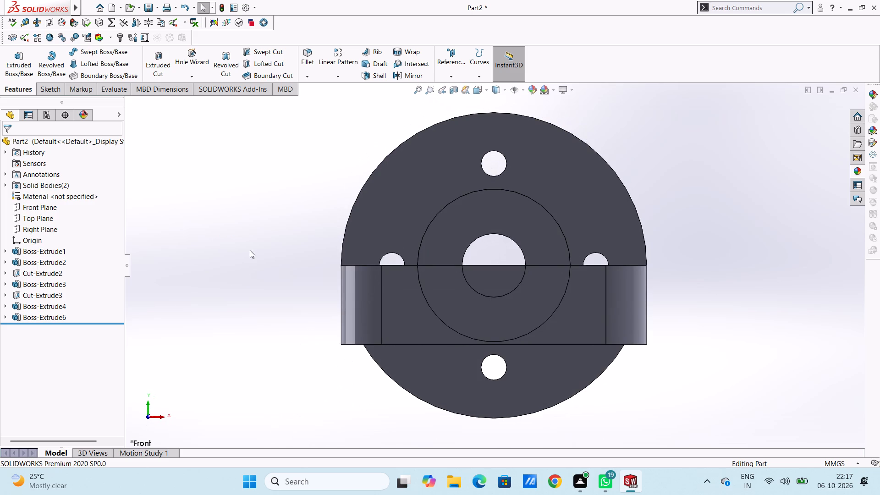
pyautogui.click(459, 292)
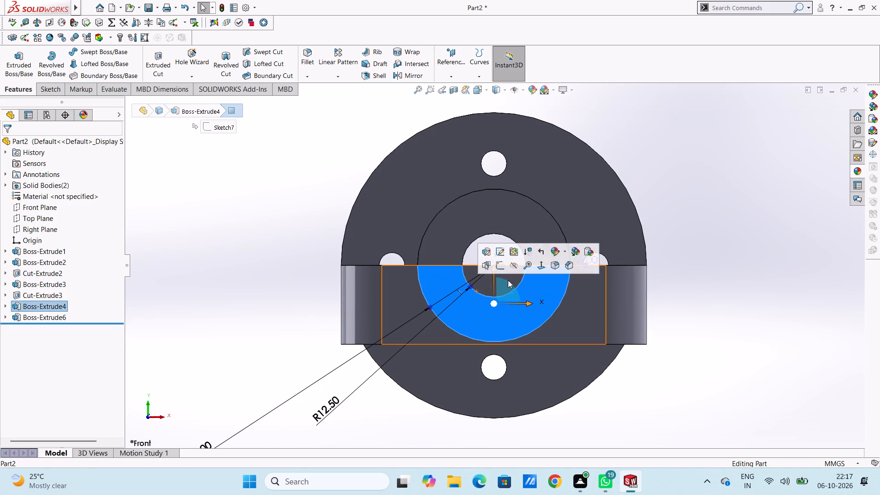
pyautogui.click(500, 269)
pyautogui.click(262, 238)
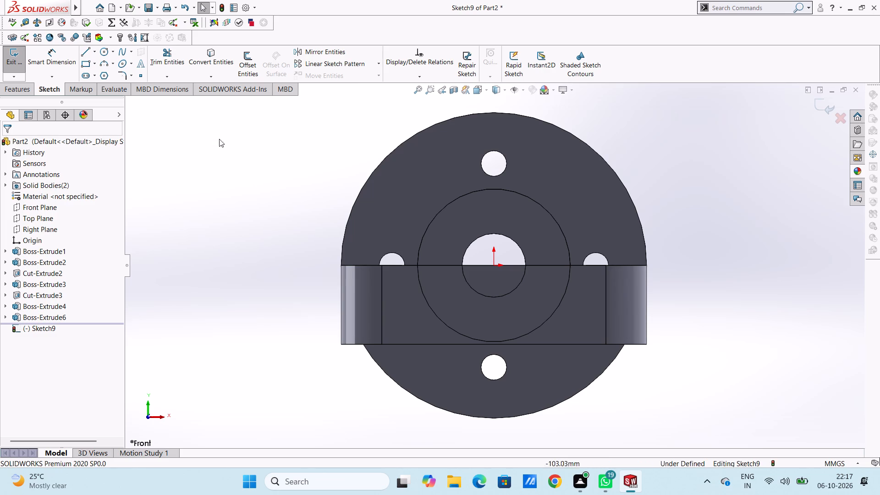
pyautogui.click(102, 54)
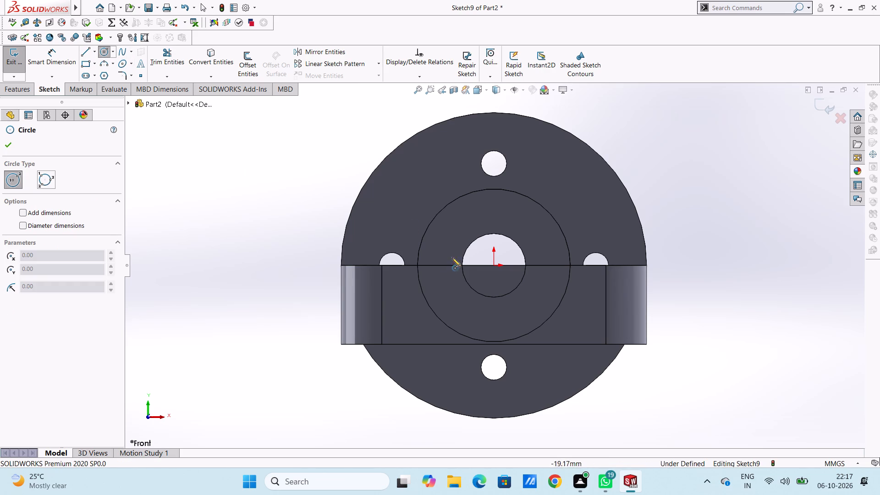
pyautogui.click(494, 266)
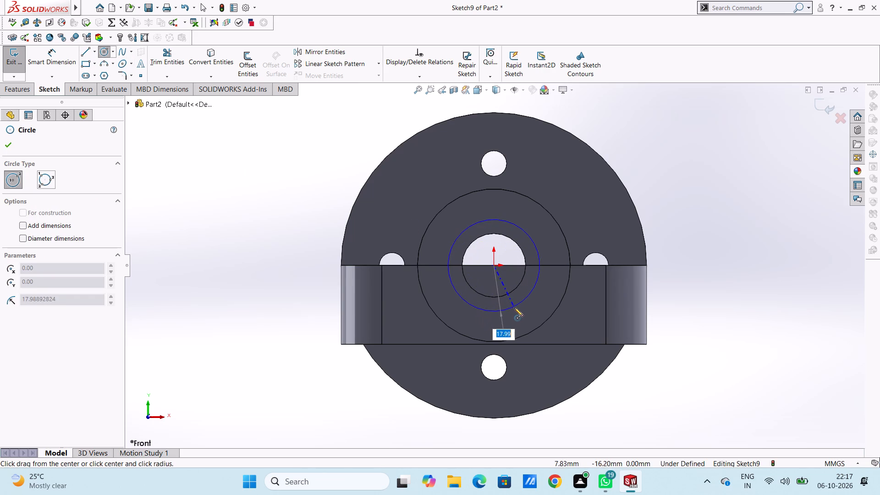
pyautogui.click(516, 312)
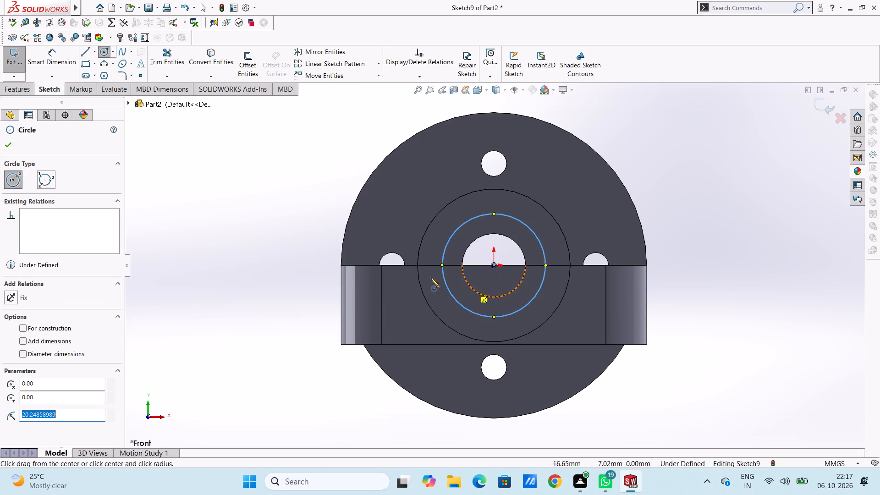
pyautogui.click(11, 146)
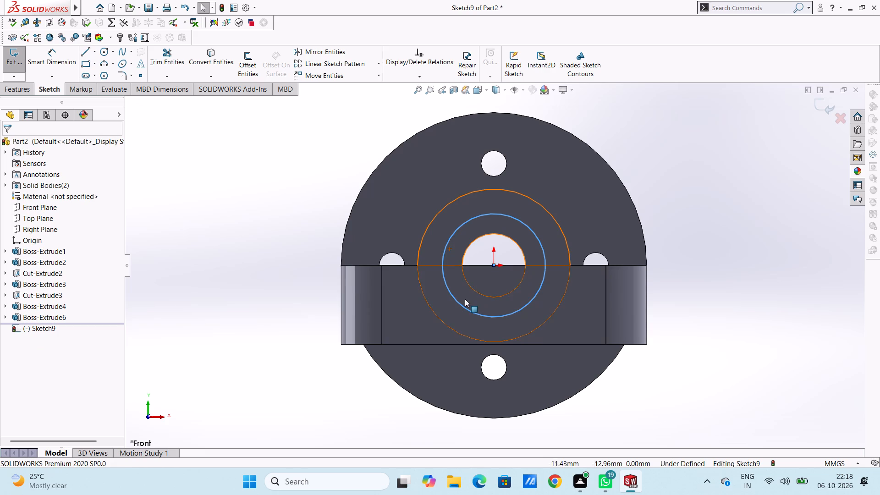
# Dimension the new circle on the half-ring face to a 40 mm diameter.
pyautogui.scroll(3, 461, 306)
pyautogui.click(57, 59)
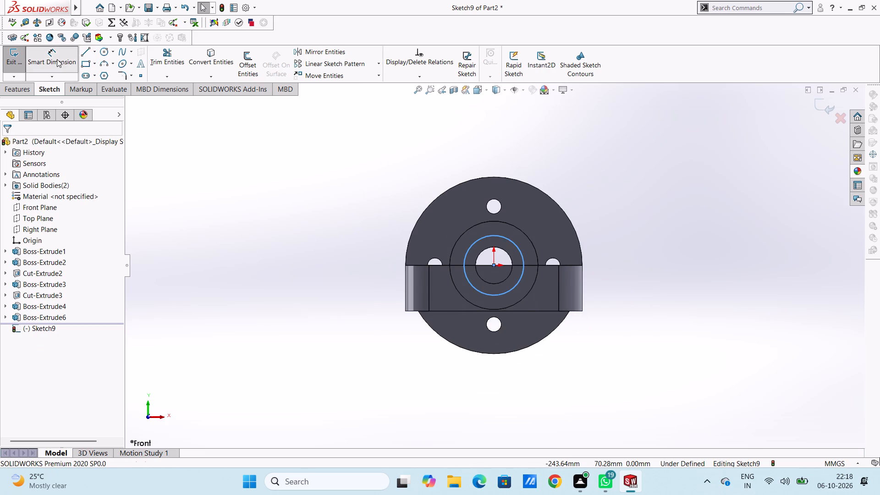
pyautogui.click(506, 295)
pyautogui.click(395, 383)
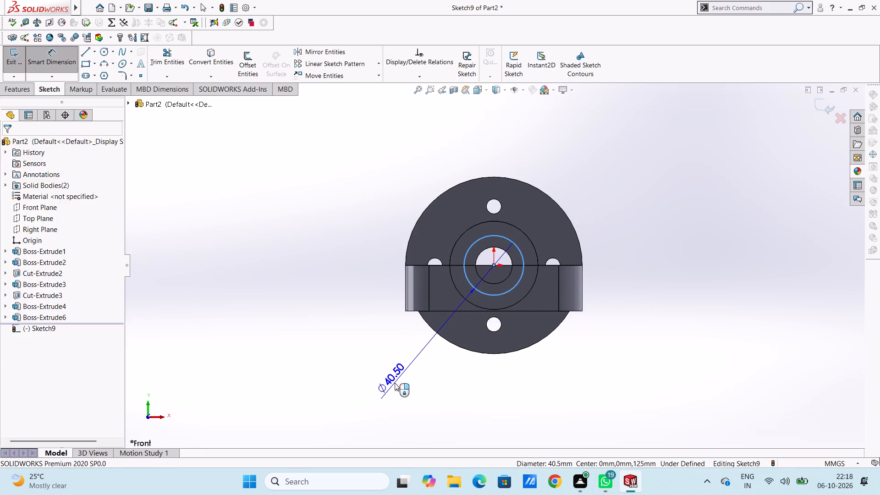
pyautogui.write('40')
pyautogui.press('Return')
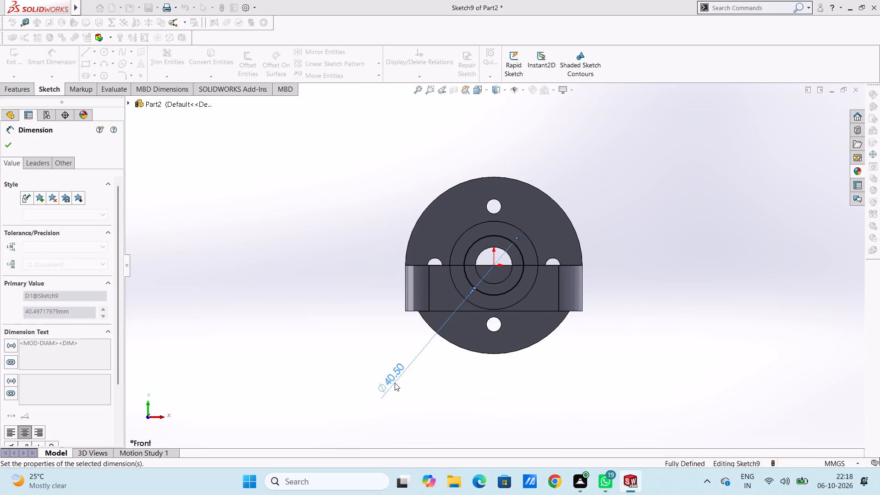
pyautogui.click(351, 359)
# Cut-extrude the 40 mm circle with a blind depth of 60 mm through the half-ring and lug block.
pyautogui.moveTo(280, 220); pyautogui.dragTo(308, 272, button='middle')
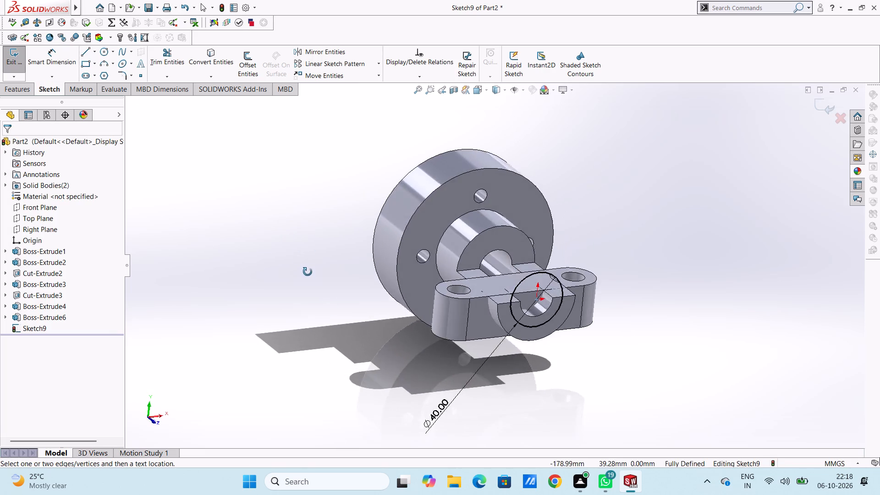
pyautogui.moveTo(308, 272); pyautogui.dragTo(317, 302, button='middle')
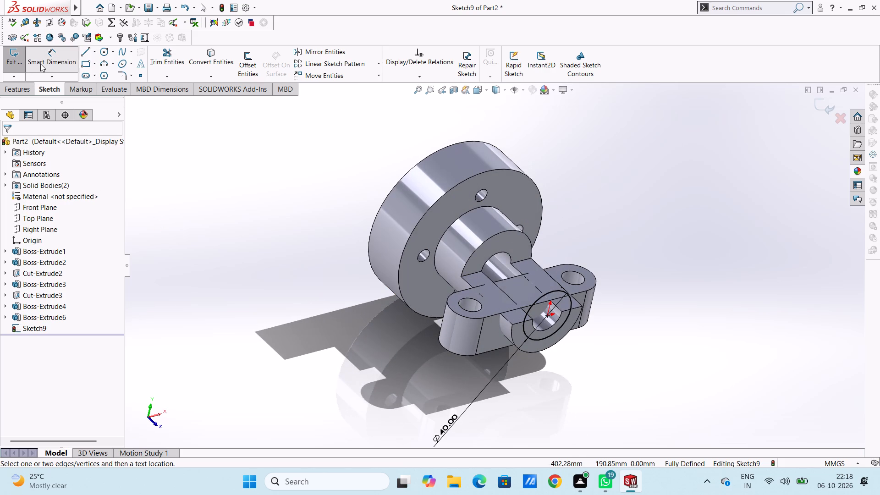
pyautogui.click(41, 64)
pyautogui.click(24, 90)
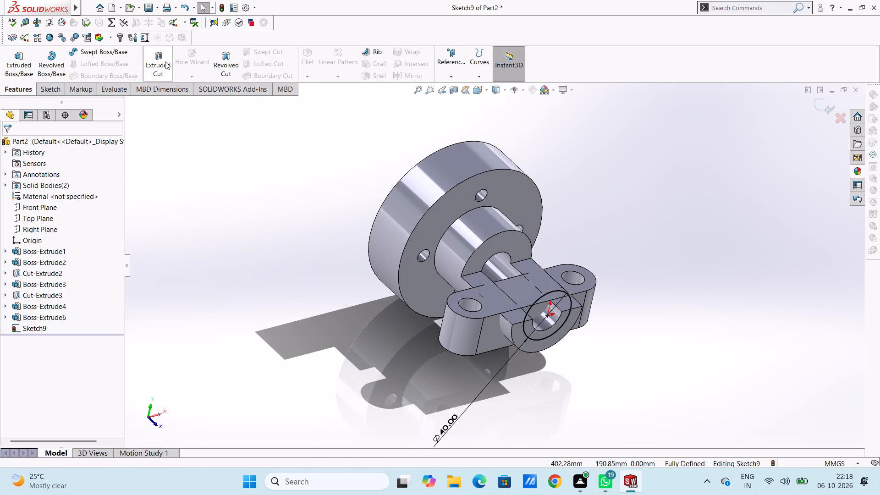
pyautogui.click(163, 60)
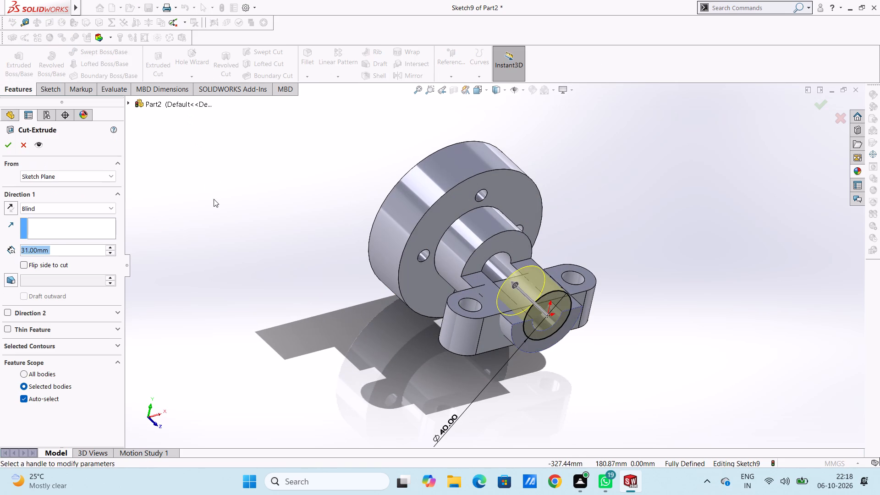
pyautogui.write('60')
pyautogui.press('Return')
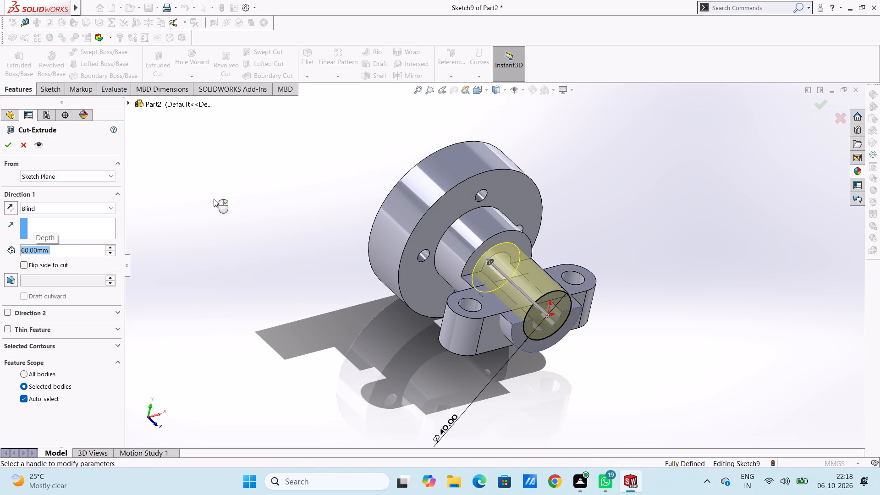
pyautogui.click(7, 145)
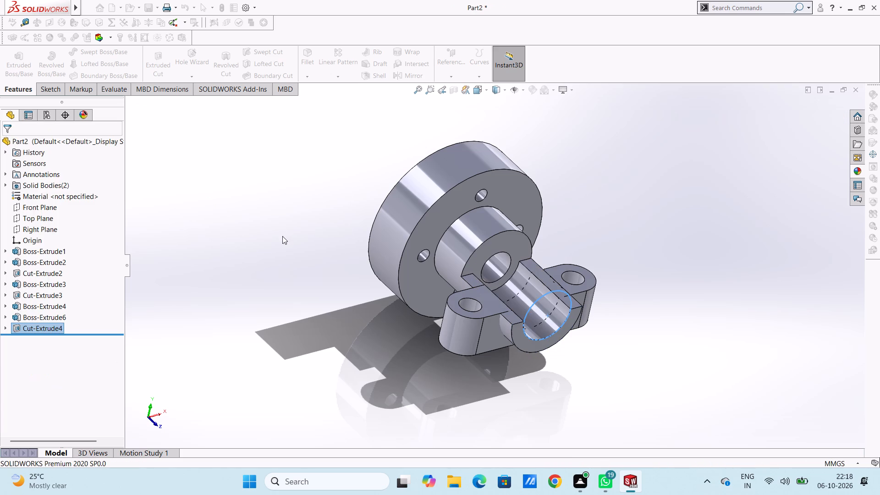
pyautogui.click(282, 236)
# Examine the cut half-ring seat and the side lugs from the front, above and underneath.
pyautogui.moveTo(305, 271); pyautogui.dragTo(278, 278, button='middle')
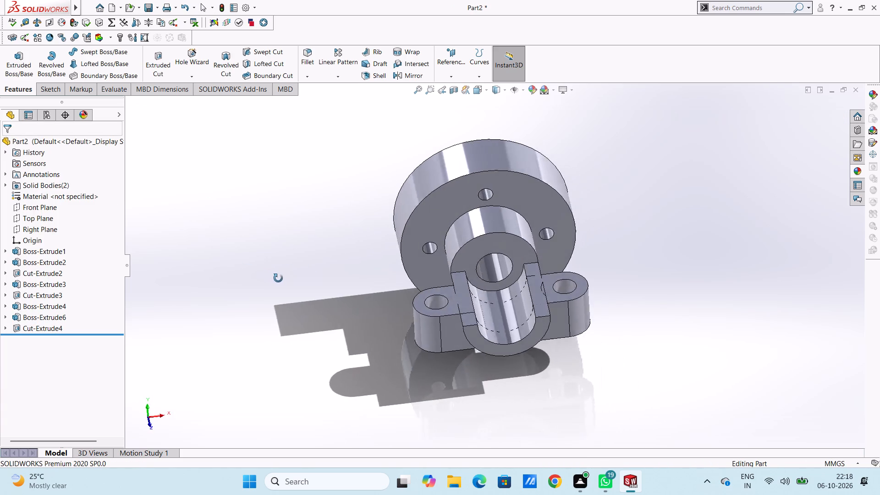
pyautogui.moveTo(278, 278); pyautogui.dragTo(273, 261, button='middle')
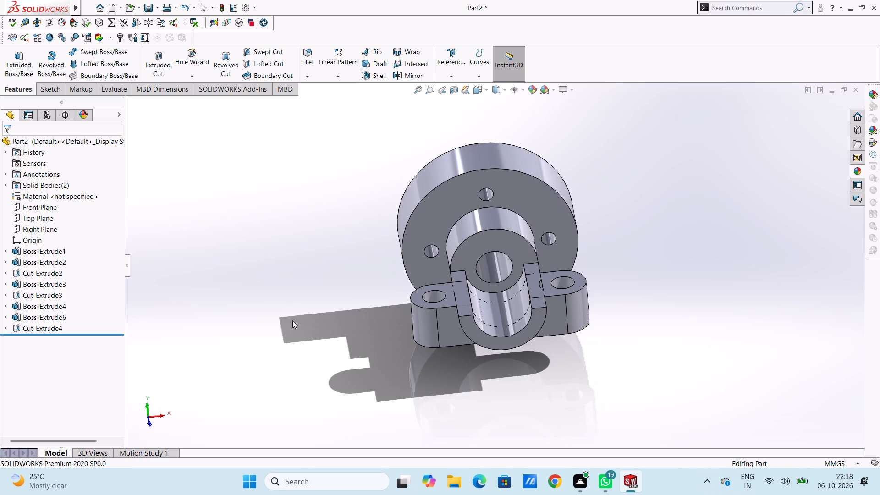
pyautogui.moveTo(292, 320); pyautogui.dragTo(300, 247, button='middle')
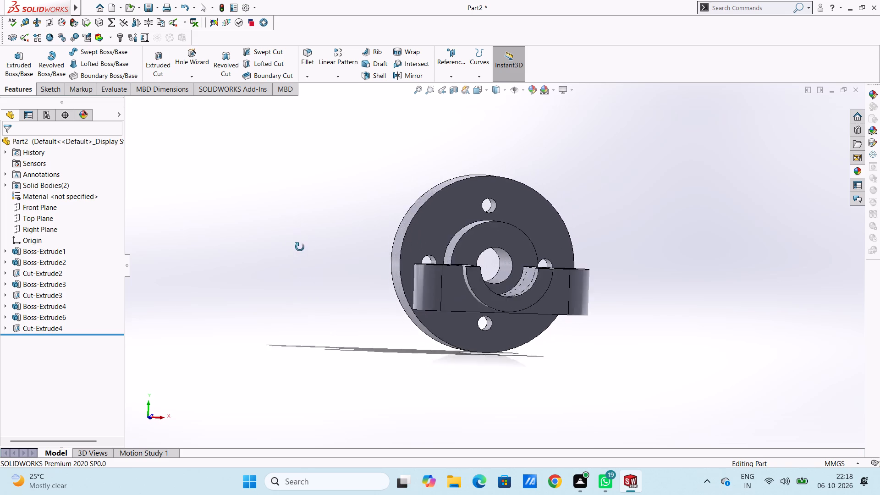
pyautogui.moveTo(300, 247); pyautogui.dragTo(293, 195, button='middle')
pyautogui.moveTo(310, 293); pyautogui.dragTo(317, 222, button='middle')
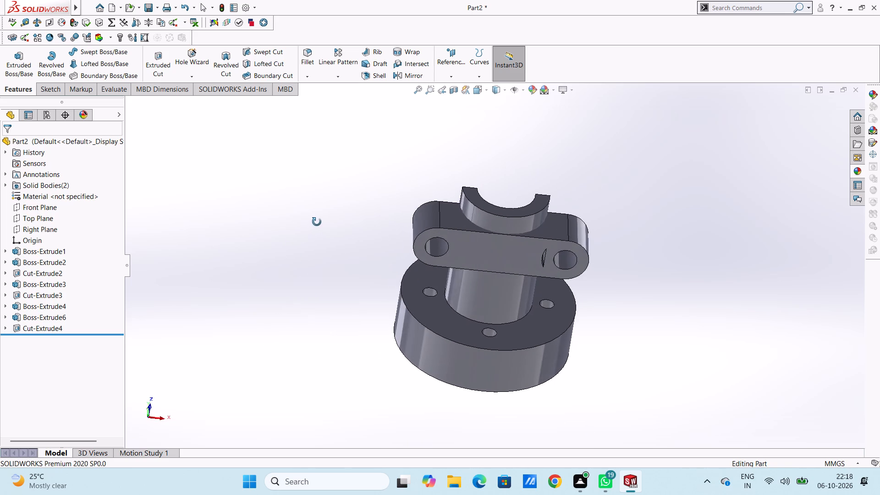
pyautogui.moveTo(317, 222); pyautogui.dragTo(310, 373, button='middle')
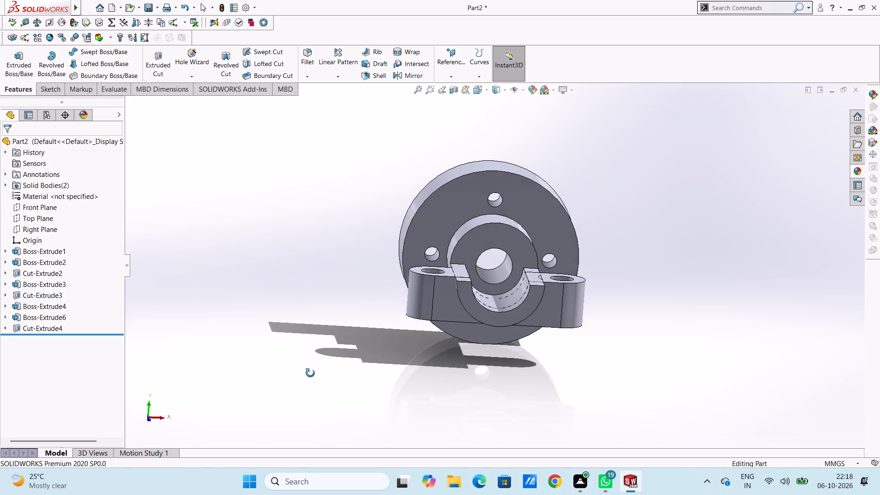
pyautogui.moveTo(310, 373); pyautogui.dragTo(311, 374, button='middle')
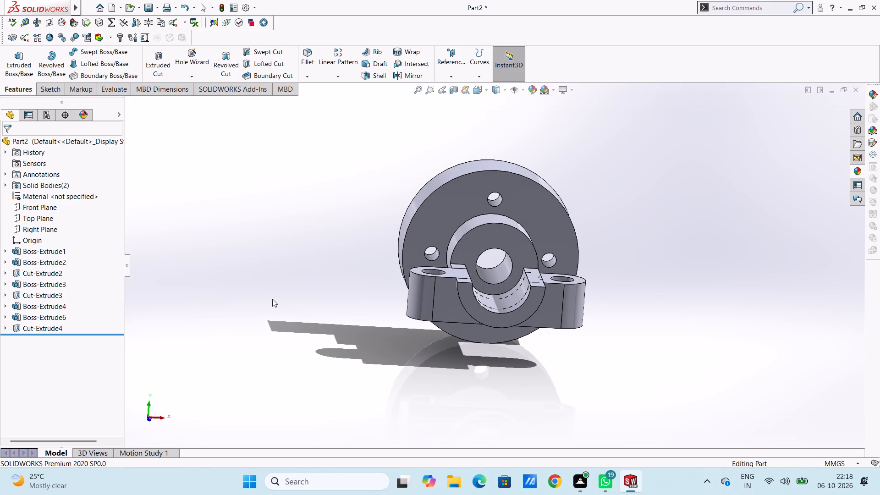
# Start a new sketch on the underside face of the lug block, seen from the bottom view.
pyautogui.hotkey('ctrl', '6')
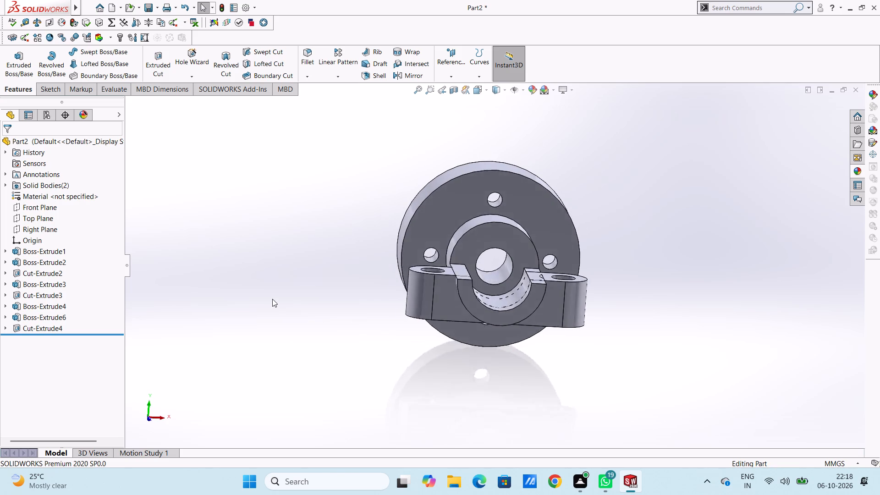
pyautogui.click(481, 190)
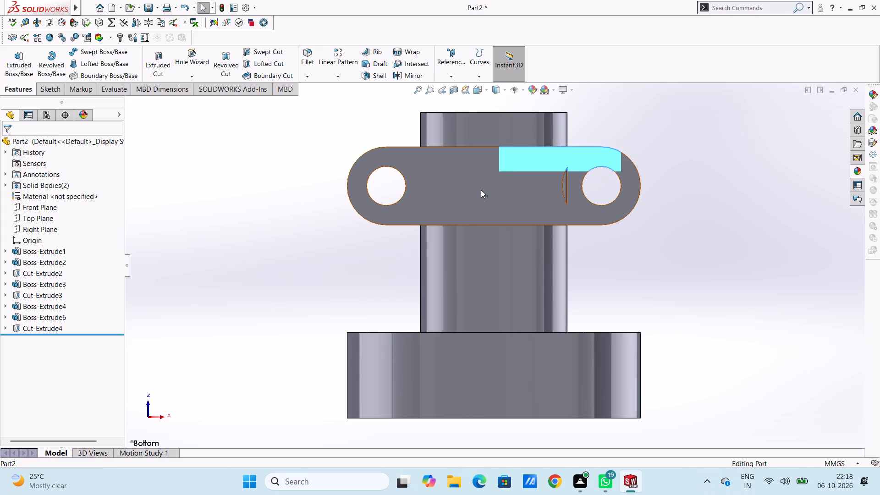
pyautogui.click(522, 166)
pyautogui.click(181, 270)
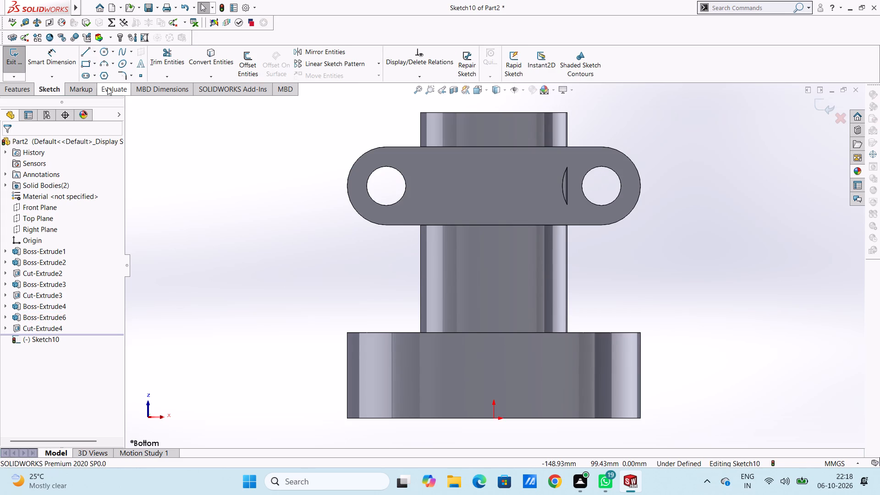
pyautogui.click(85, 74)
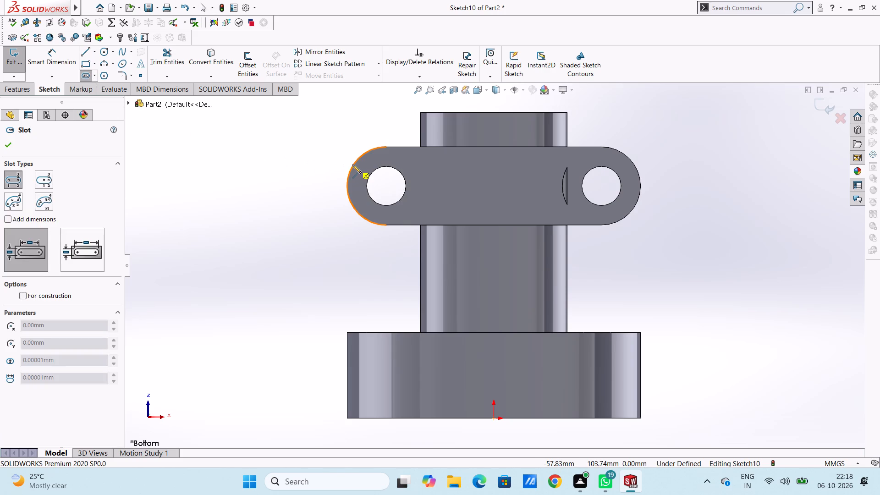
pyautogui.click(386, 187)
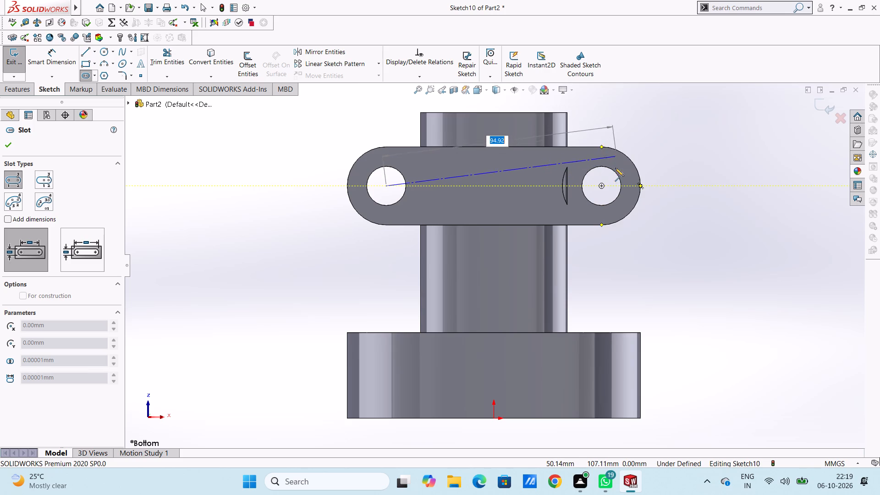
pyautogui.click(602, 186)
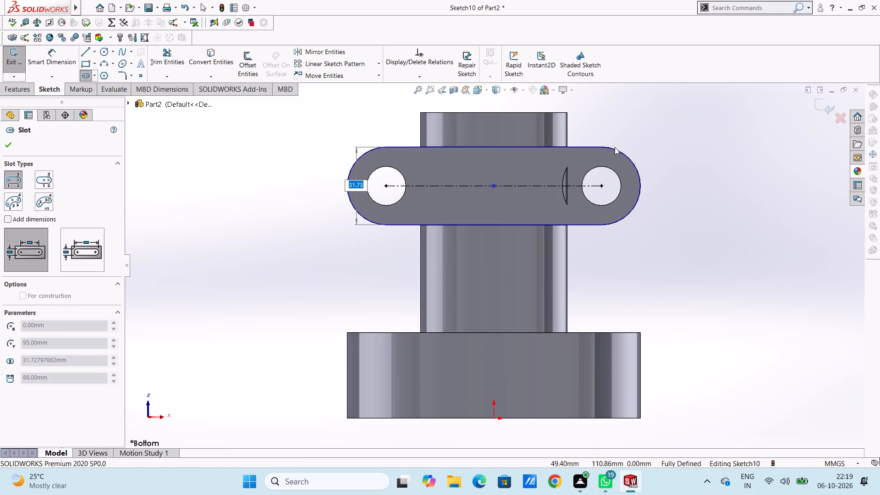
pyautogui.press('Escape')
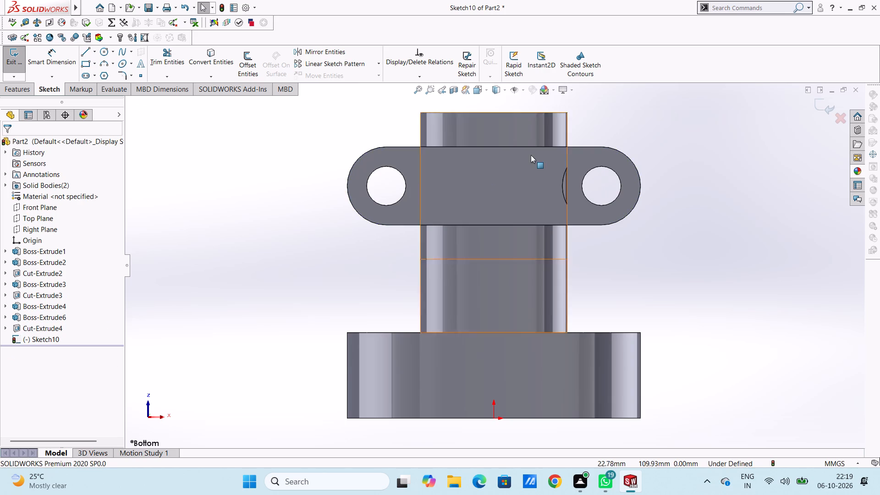
# Sketch a circle of 16 mm radius on each rounded end of the lug block, concentric with the holes and matching the outer edges.
pyautogui.scroll(-1, 537, 126)
pyautogui.scroll(2, 537, 126)
pyautogui.scroll(-2, 517, 171)
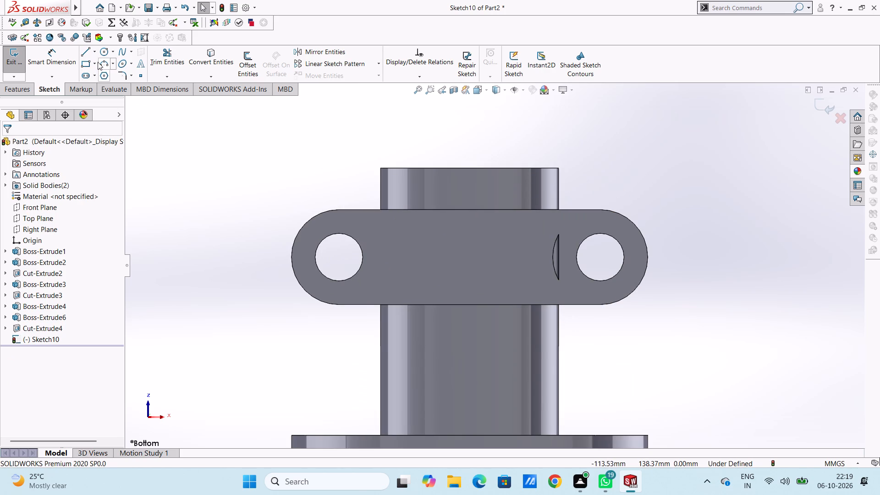
pyautogui.click(103, 53)
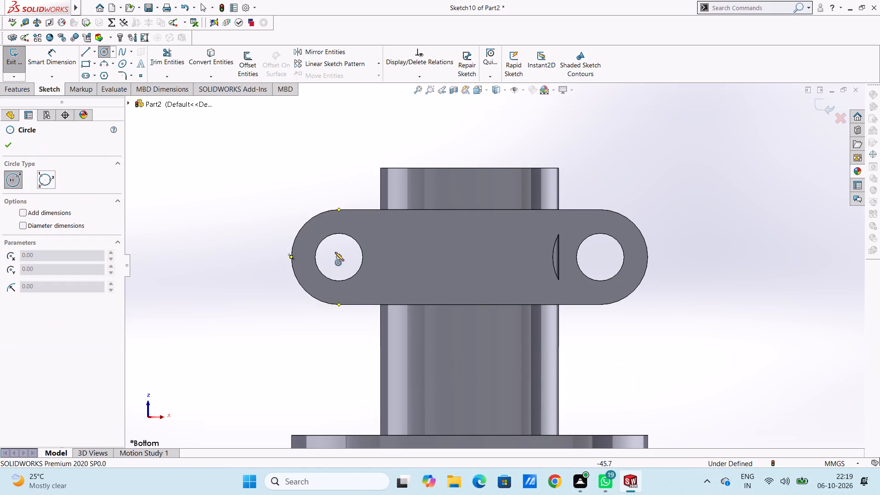
pyautogui.click(338, 256)
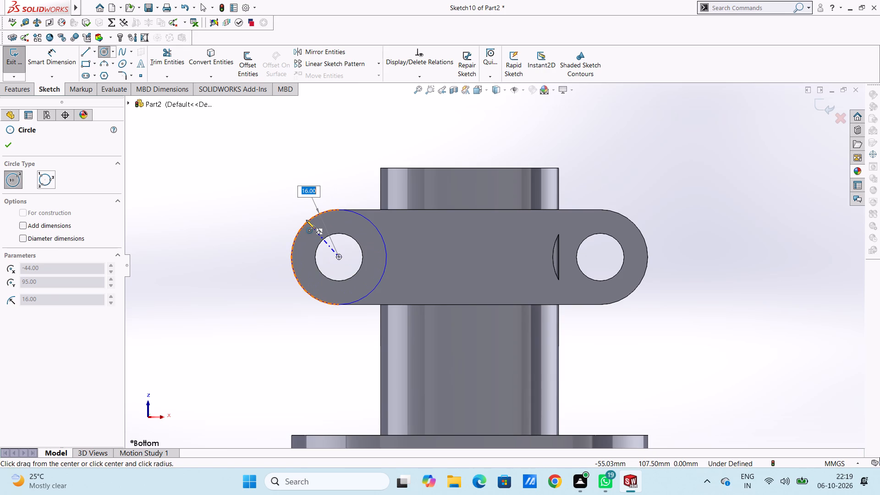
pyautogui.click(306, 220)
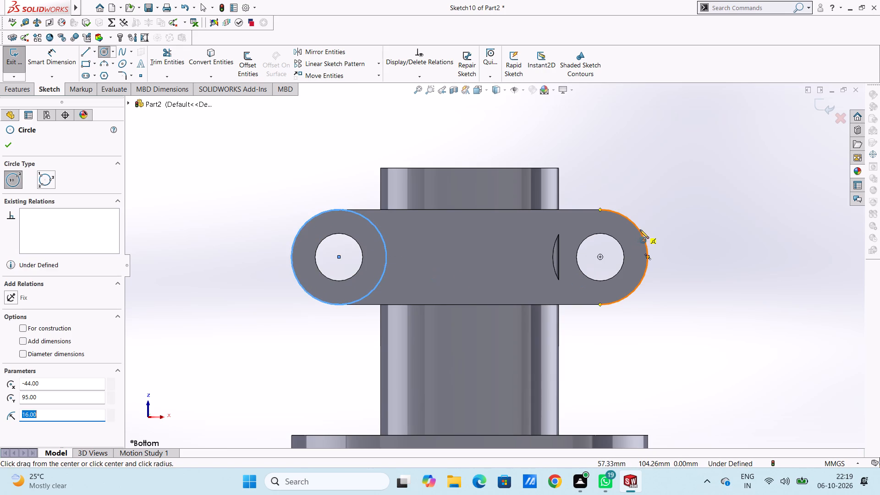
pyautogui.click(600, 257)
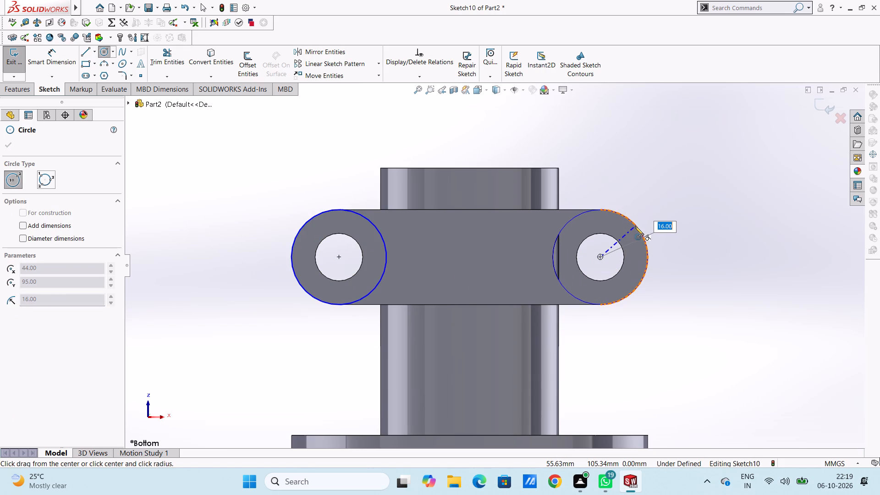
pyautogui.click(635, 226)
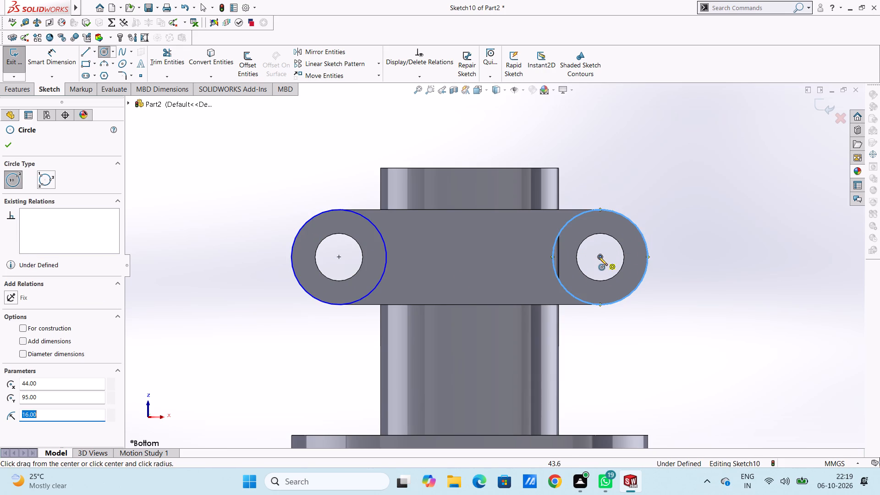
# Sketch a concentric circle of 8 mm radius over the hole edge at each end of the lug block.
pyautogui.click(600, 255)
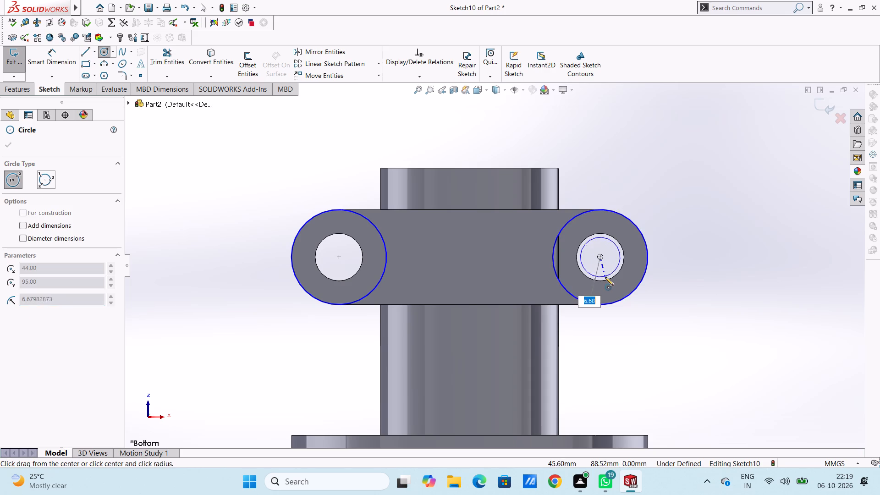
pyautogui.click(607, 278)
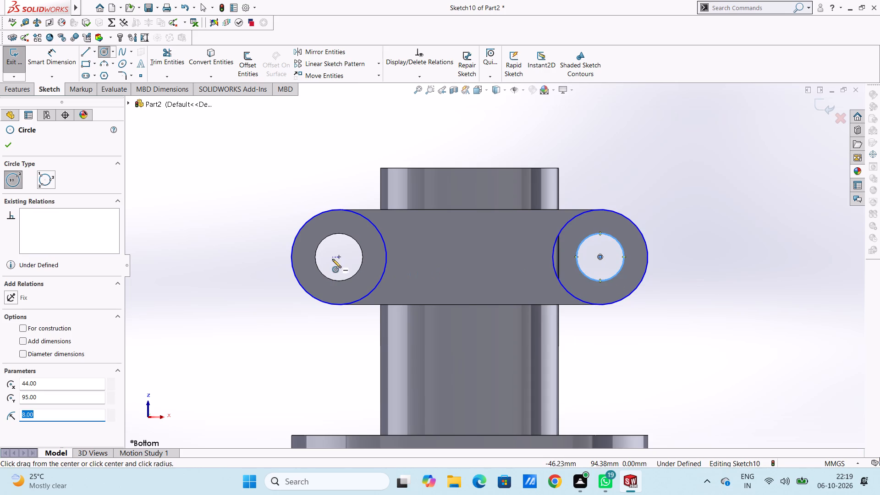
pyautogui.click(337, 258)
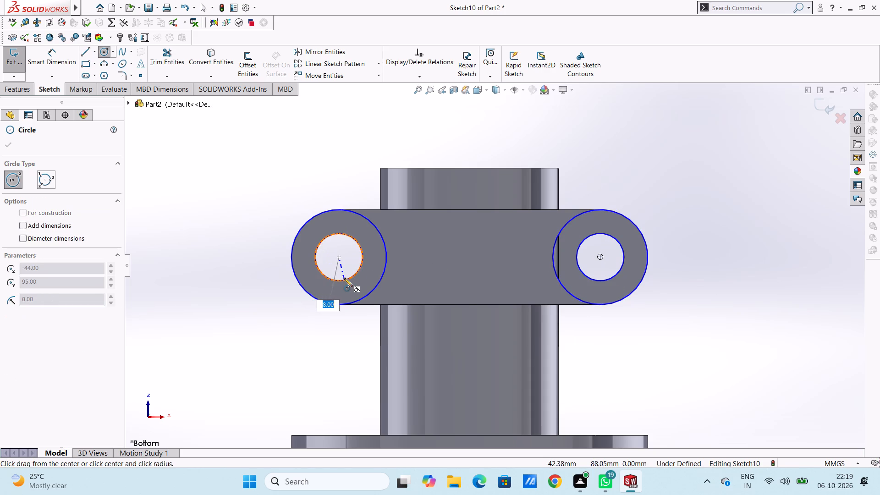
pyautogui.click(344, 278)
pyautogui.click(5, 144)
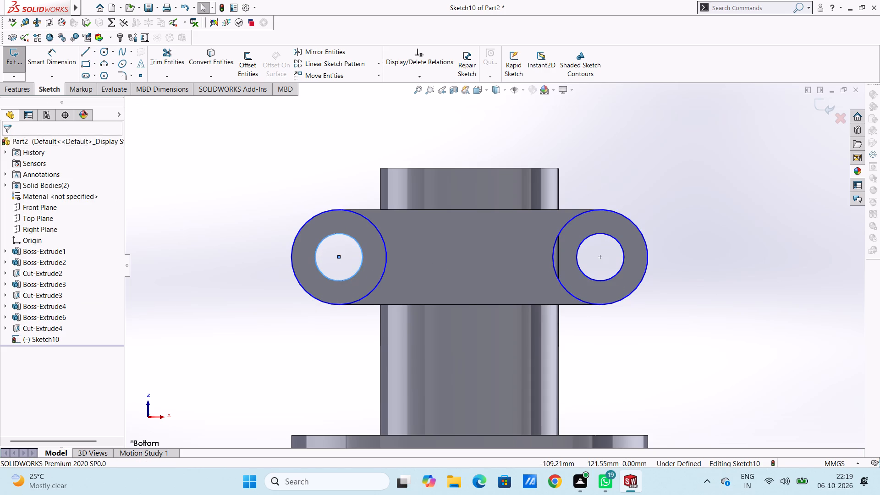
# Dimension the two outer lug circles to a 32 mm diameter each.
pyautogui.click(59, 60)
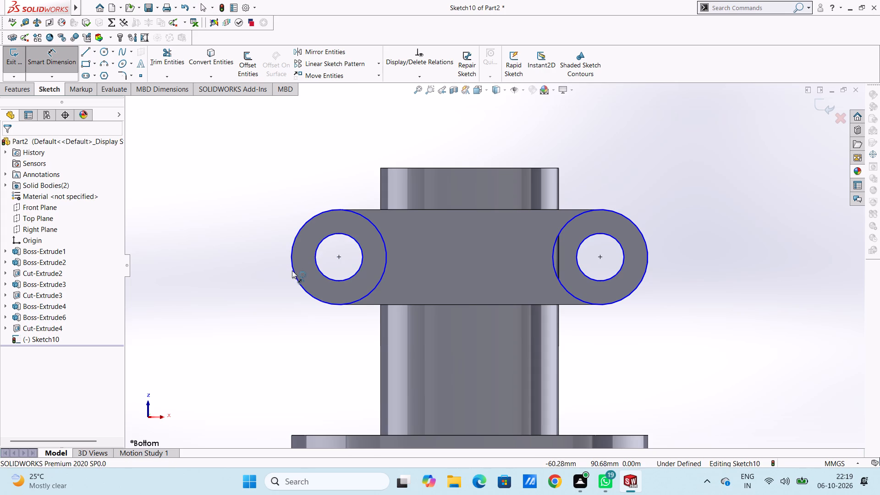
pyautogui.click(294, 272)
pyautogui.click(231, 351)
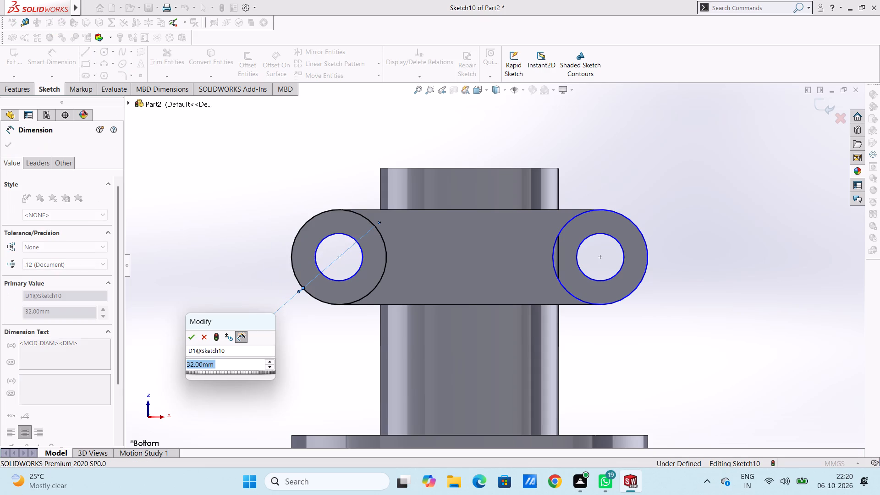
pyautogui.click(194, 335)
pyautogui.click(238, 275)
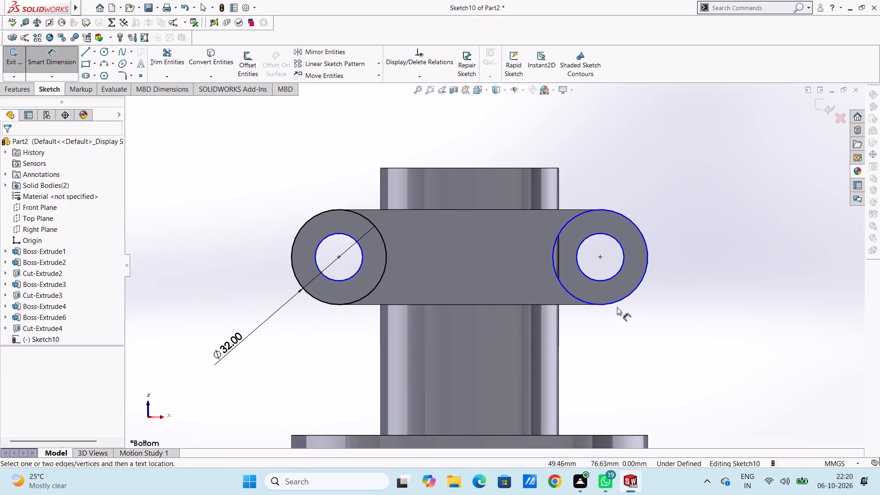
pyautogui.click(618, 300)
pyautogui.click(721, 374)
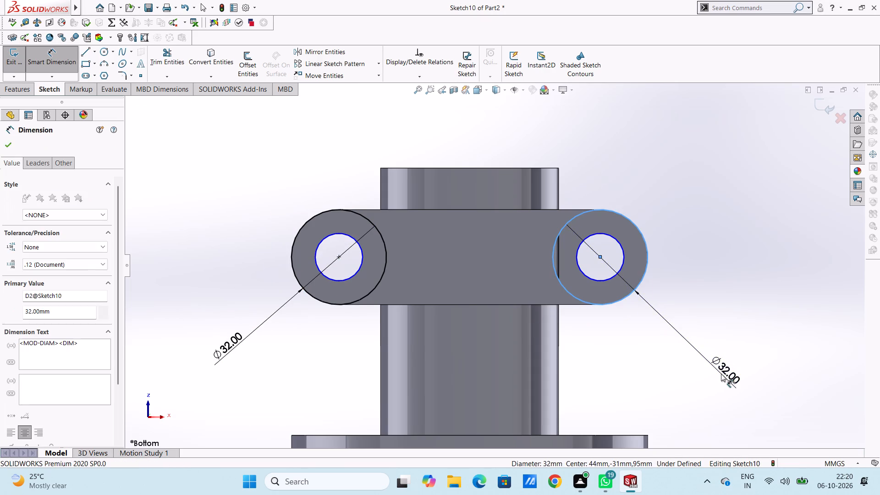
pyautogui.click(685, 365)
pyautogui.click(654, 357)
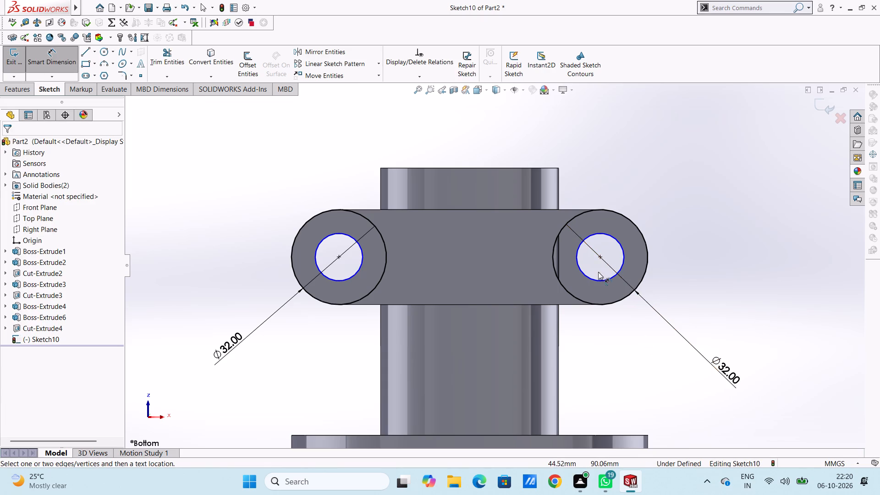
# Dimension the two inner hole circles to a 16 mm diameter each.
pyautogui.click(602, 282)
pyautogui.click(684, 388)
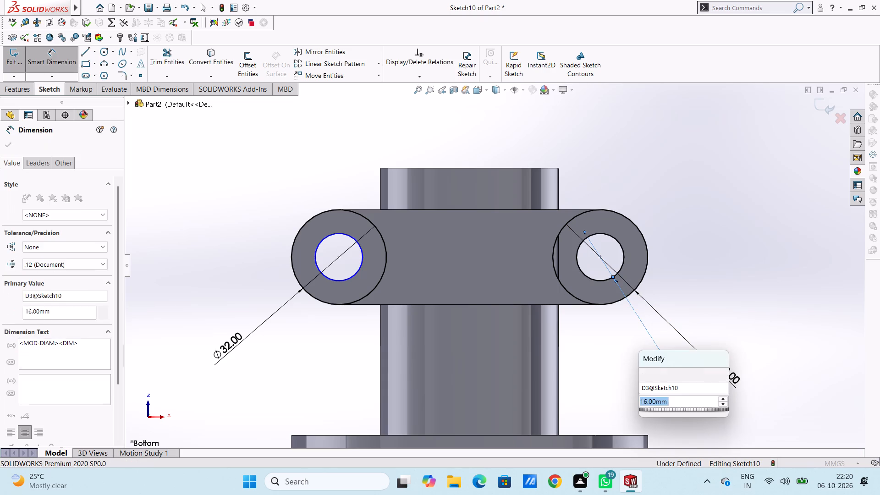
pyautogui.click(644, 368)
pyautogui.click(616, 350)
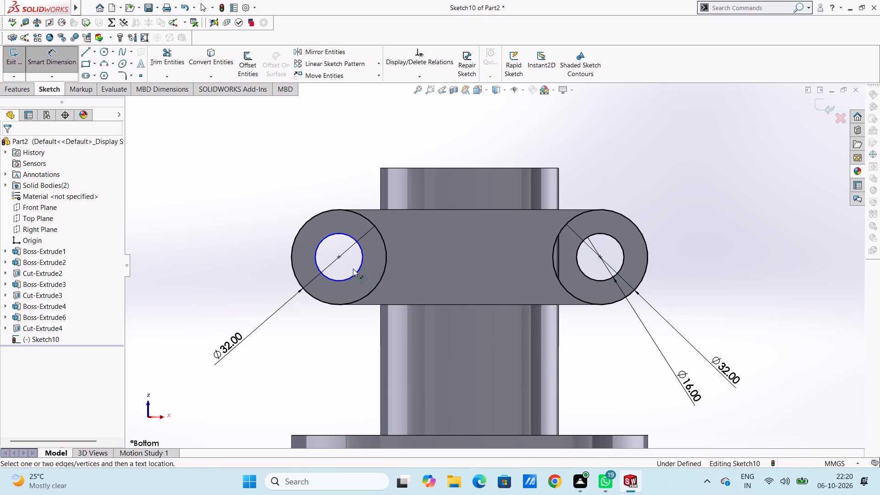
pyautogui.click(349, 280)
pyautogui.click(256, 387)
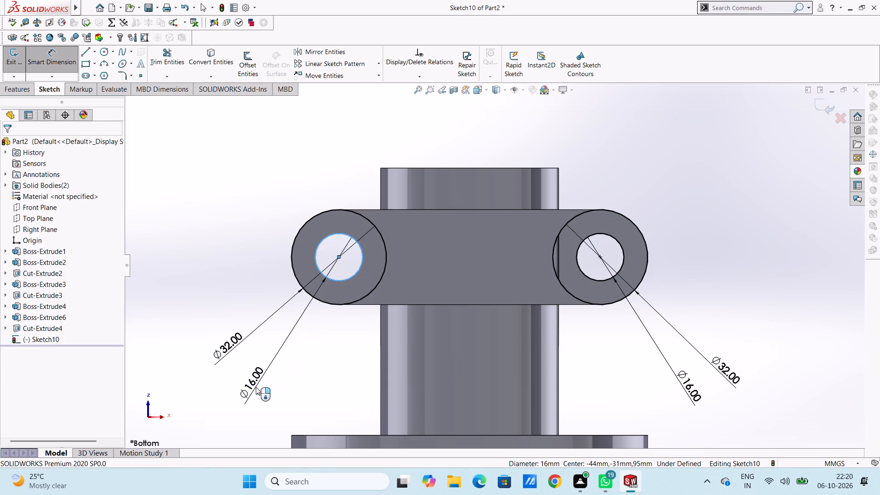
pyautogui.click(217, 373)
pyautogui.click(345, 386)
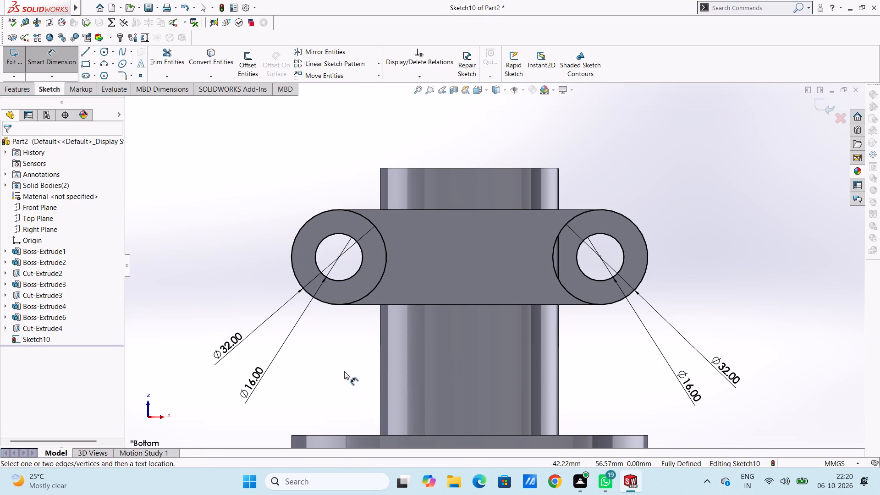
pyautogui.press('Escape')
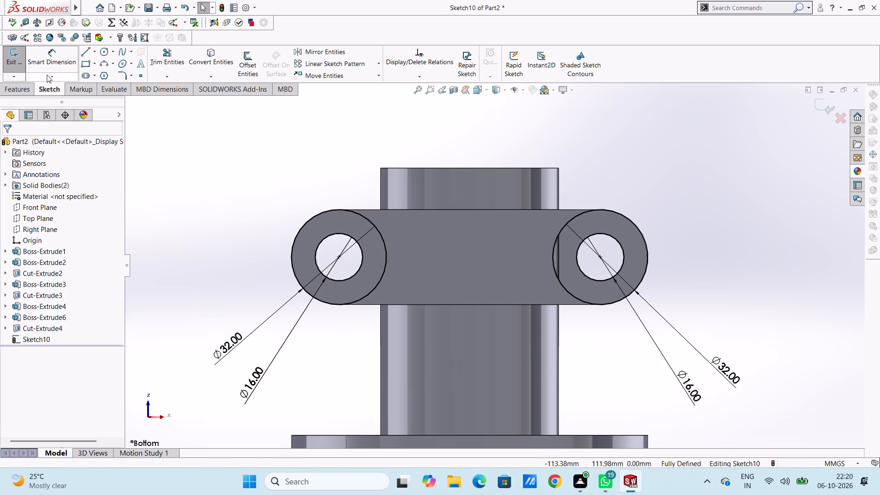
# Draw two horizontal lines about 88 mm long joining the outer circles along the lug block's upper and lower edges.
pyautogui.click(87, 53)
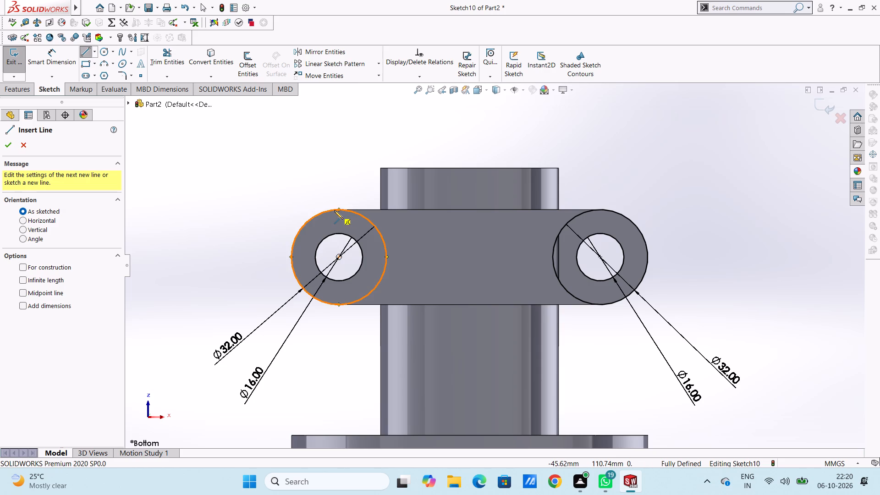
pyautogui.click(338, 211)
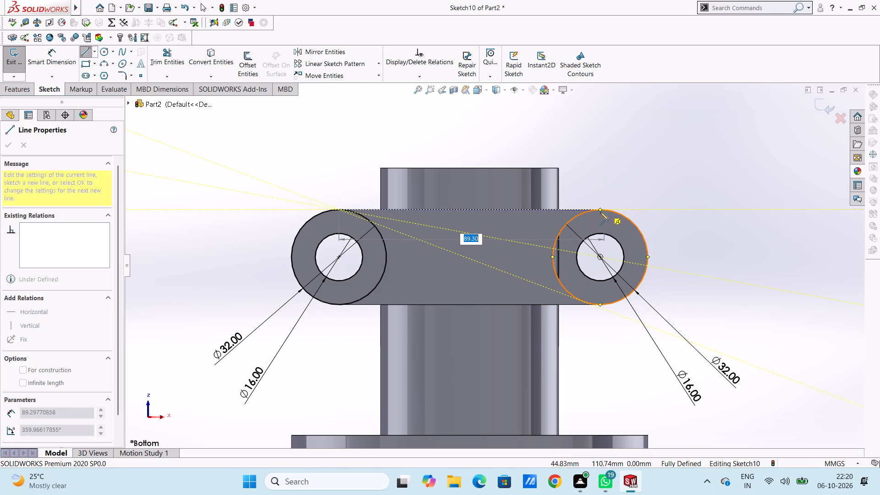
pyautogui.click(599, 211)
pyautogui.press('Escape')
pyautogui.press('Escape')
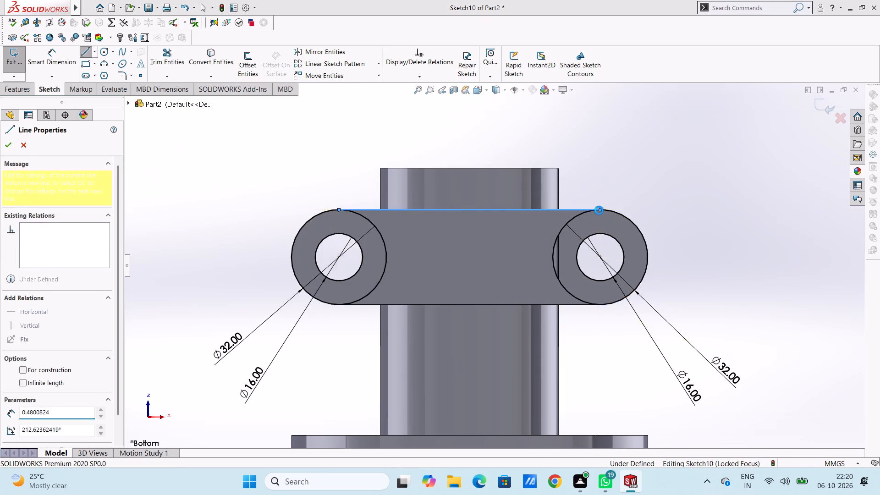
pyautogui.press('Escape')
pyautogui.press('Escape')
pyautogui.press('Escape')
pyautogui.click(83, 53)
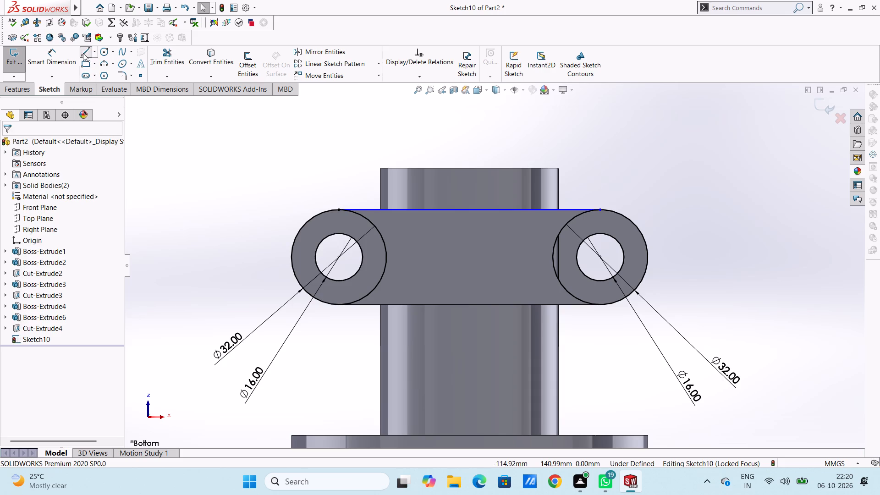
pyautogui.click(337, 306)
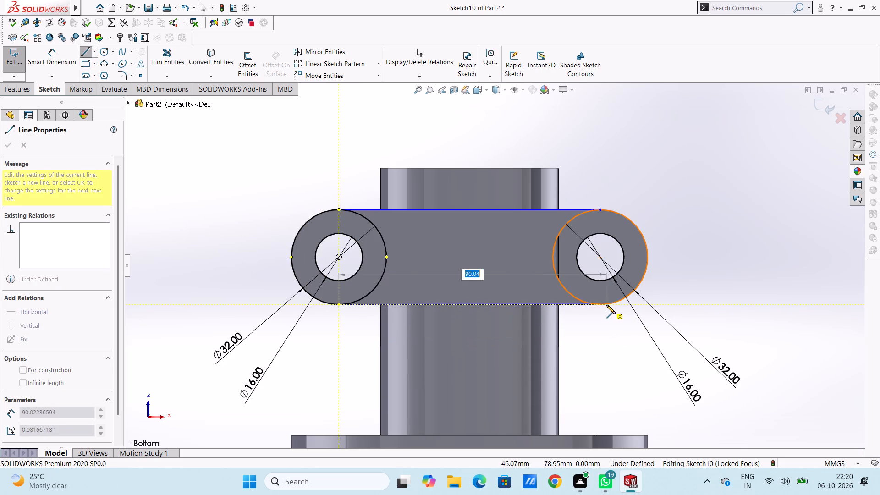
pyautogui.click(602, 305)
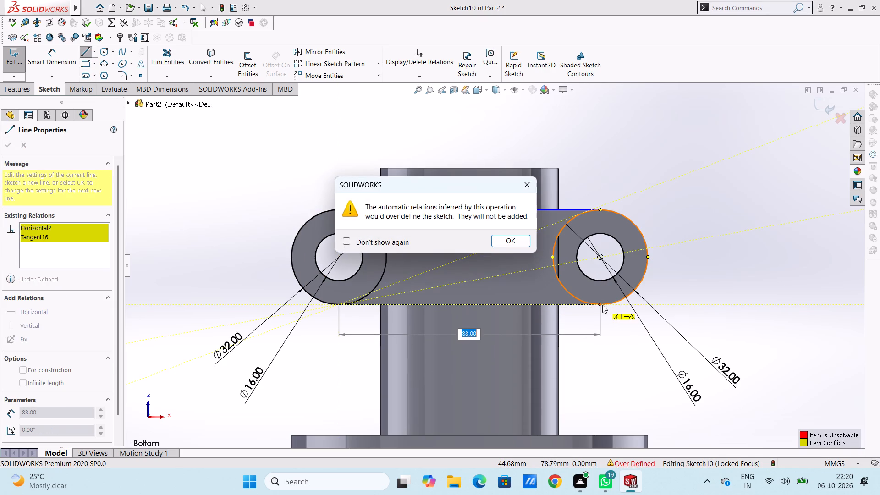
pyautogui.press('Escape')
pyautogui.press('Escape')
pyautogui.press('Escape')
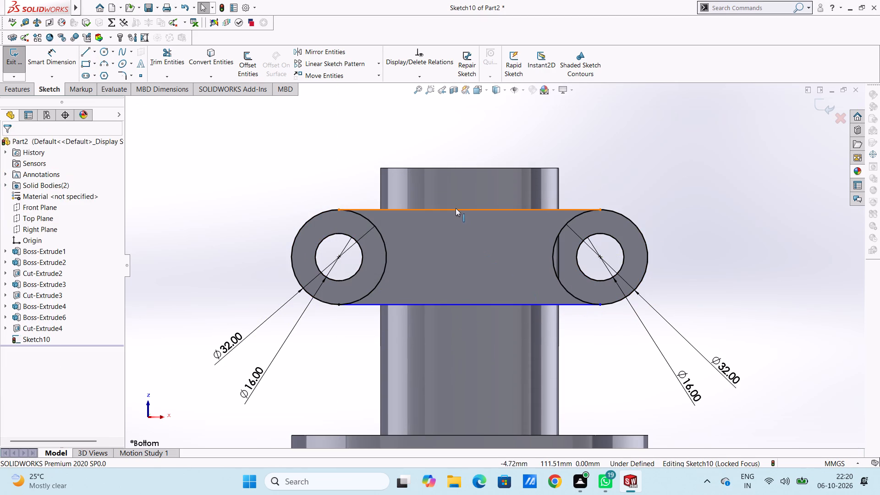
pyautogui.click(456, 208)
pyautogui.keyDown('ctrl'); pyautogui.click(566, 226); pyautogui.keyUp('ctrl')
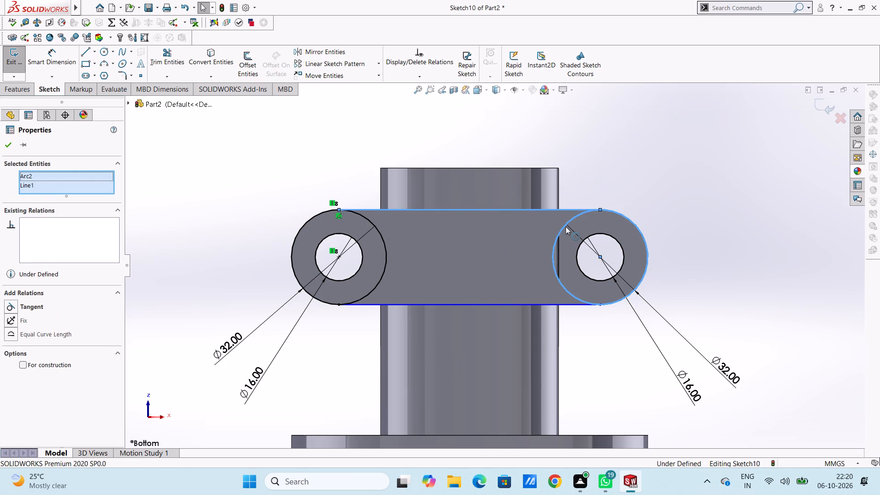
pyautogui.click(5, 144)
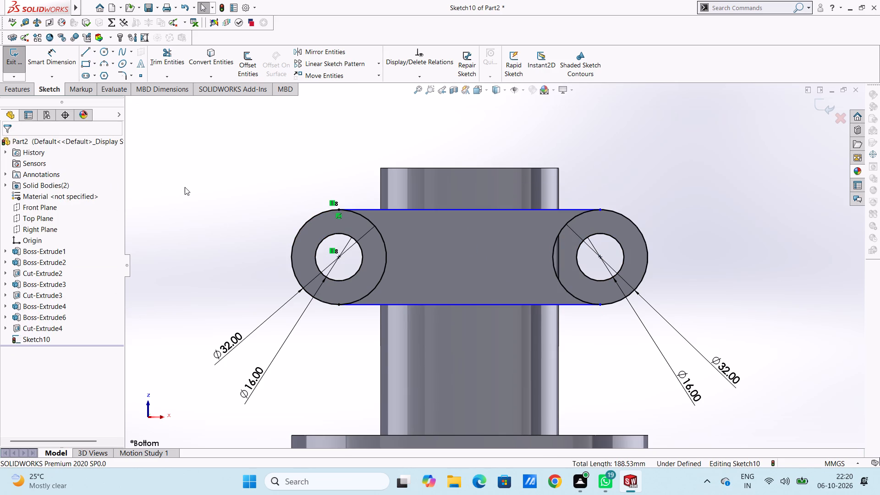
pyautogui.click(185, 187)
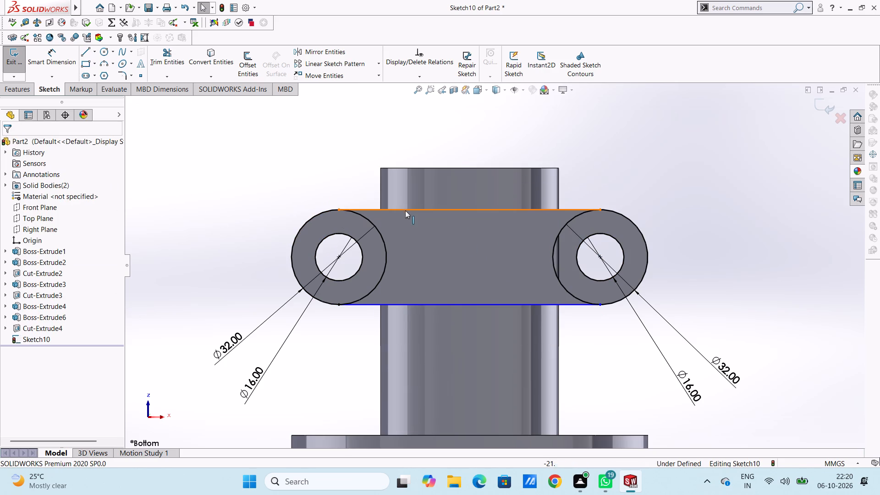
# Add tangent relations between the 32 mm circle at the negative-X end and both the upper and lower connecting lines.
pyautogui.click(406, 211)
pyautogui.keyDown('ctrl'); pyautogui.click(354, 214); pyautogui.keyUp('ctrl')
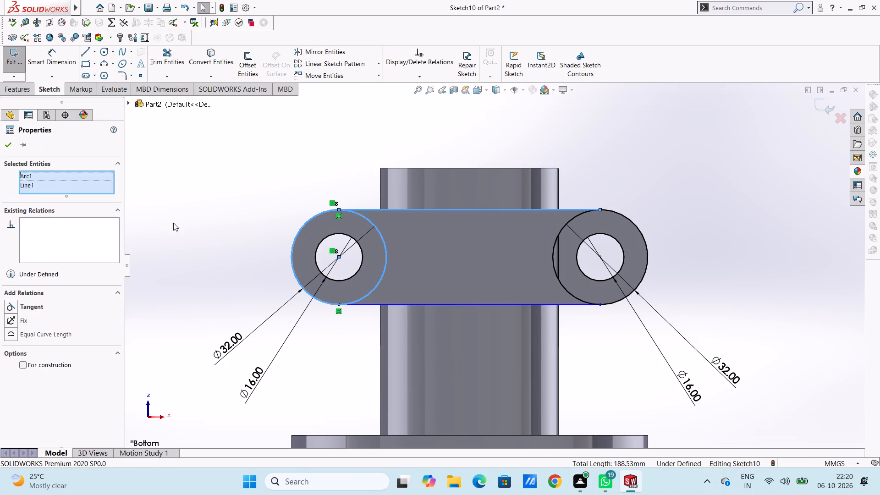
pyautogui.click(9, 304)
pyautogui.click(195, 206)
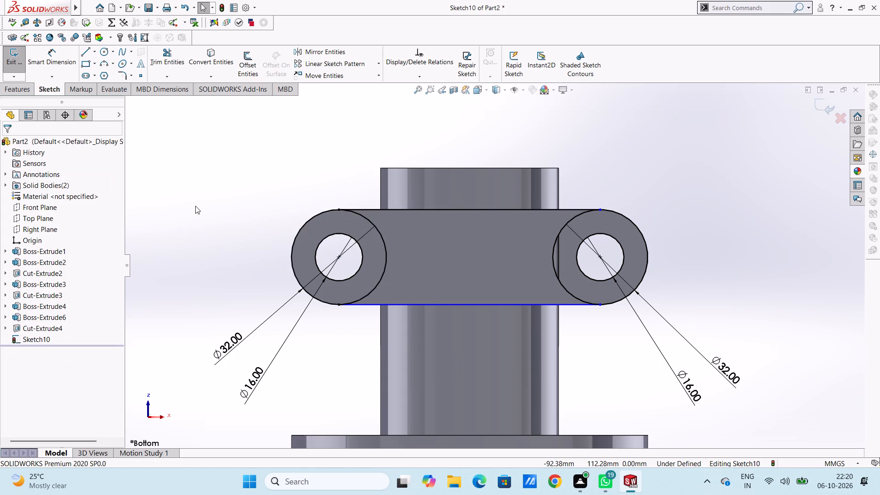
pyautogui.click(386, 305)
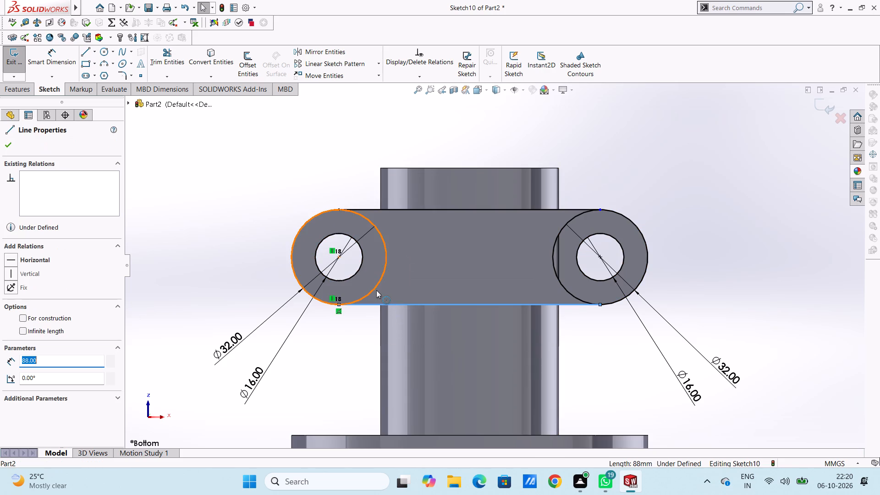
pyautogui.keyDown('ctrl'); pyautogui.click(376, 290); pyautogui.keyUp('ctrl')
pyautogui.click(7, 304)
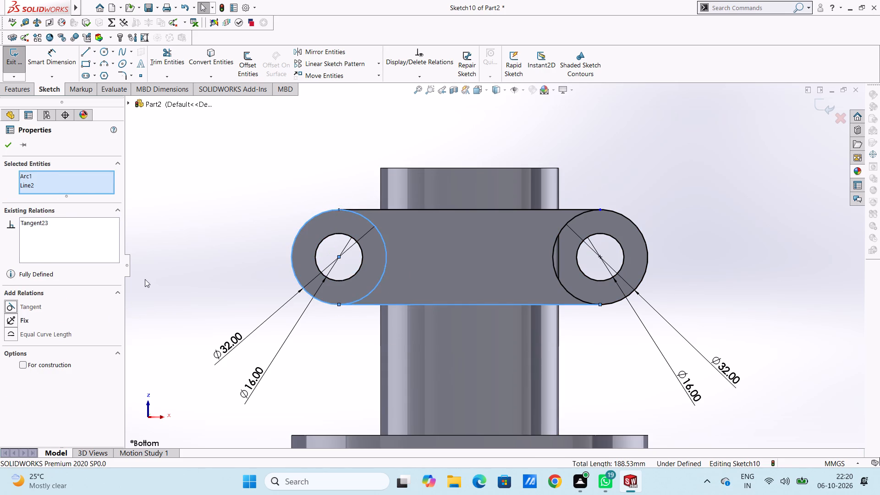
pyautogui.click(232, 222)
pyautogui.moveTo(643, 177); pyautogui.dragTo(644, 185, button='middle')
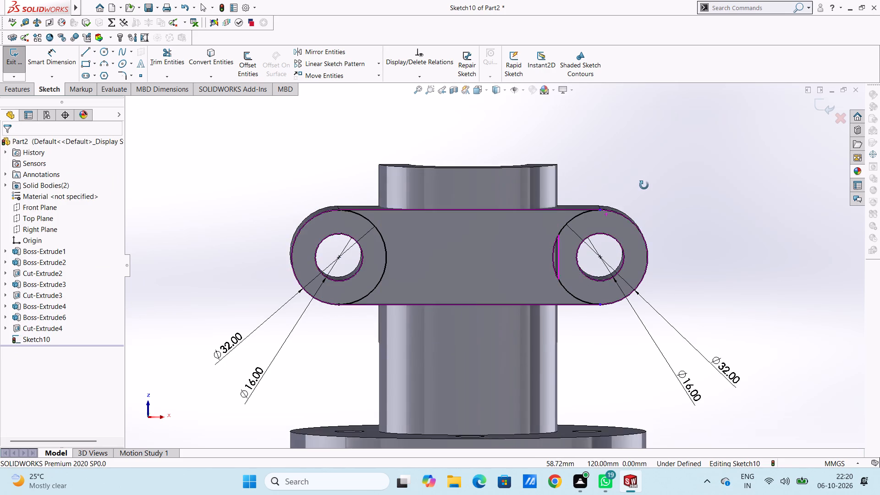
# Start a boss extrusion of the lug sketch using both ring regions, the connecting middle region and the narrow sliver inside the positive-X circle.
pyautogui.moveTo(644, 185); pyautogui.dragTo(643, 225, button='middle')
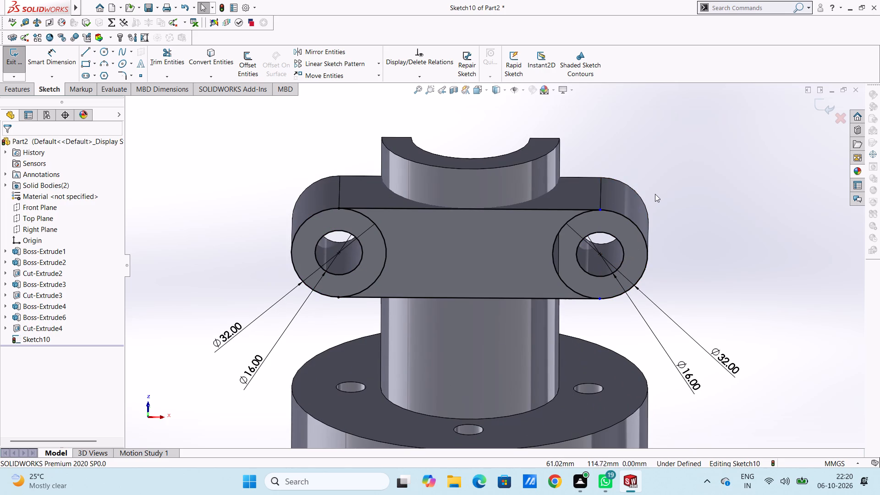
pyautogui.scroll(-1, 658, 190)
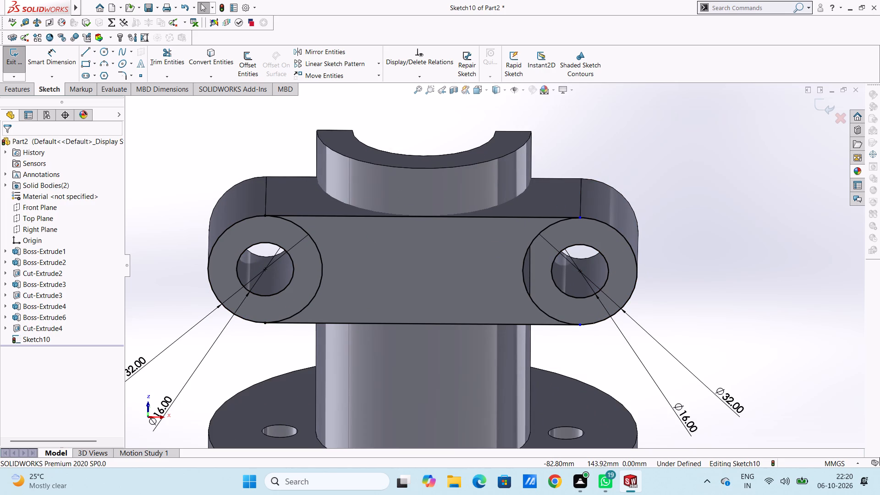
pyautogui.click(11, 94)
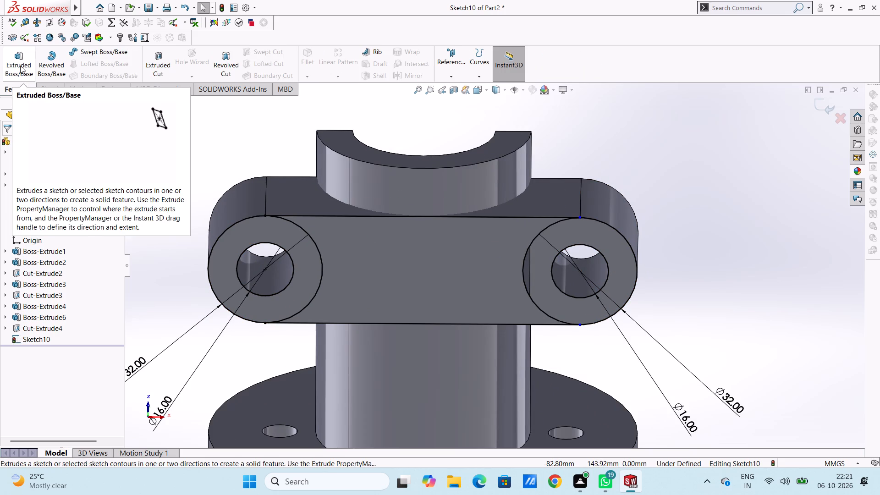
pyautogui.click(20, 65)
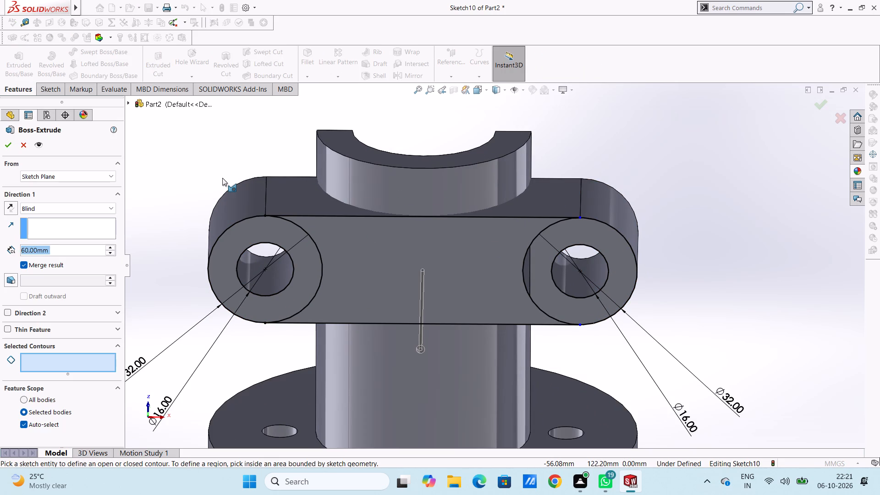
pyautogui.click(285, 229)
pyautogui.click(359, 251)
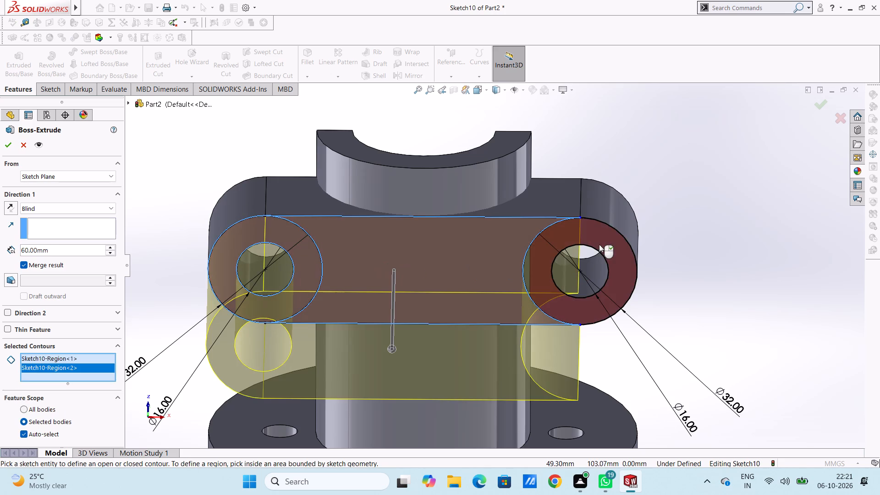
pyautogui.click(607, 240)
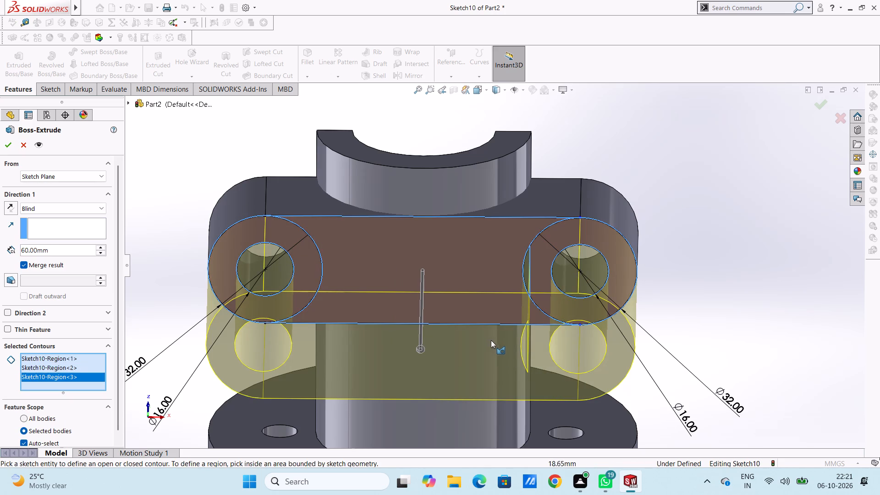
pyautogui.scroll(-6, 513, 353)
pyautogui.click(541, 268)
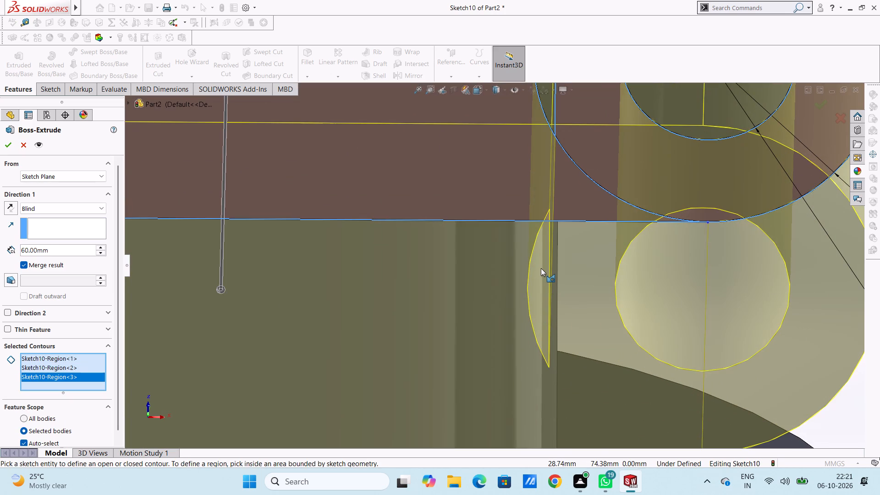
pyautogui.click(577, 245)
pyautogui.scroll(5, 638, 175)
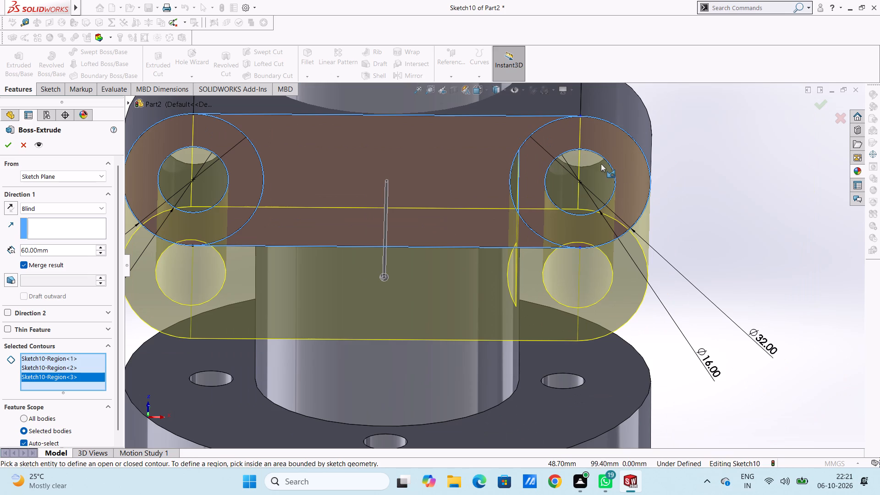
pyautogui.click(606, 146)
pyautogui.moveTo(664, 218); pyautogui.dragTo(654, 180, button='middle')
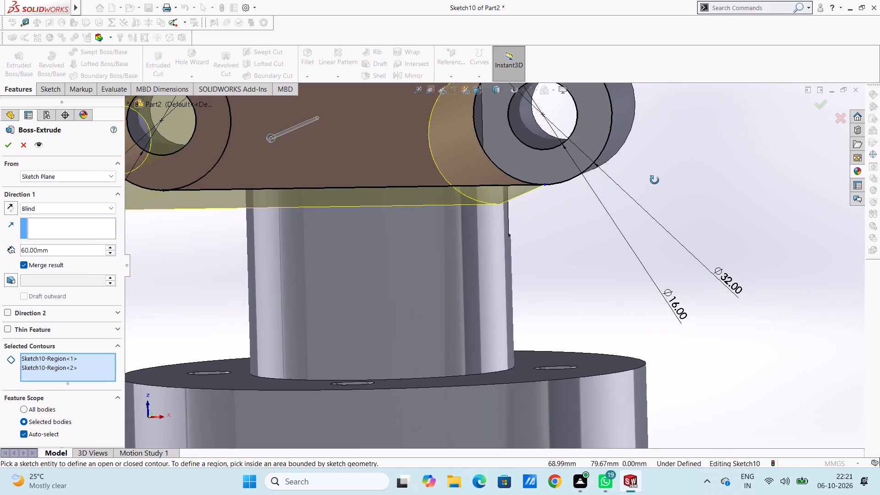
pyautogui.moveTo(654, 180); pyautogui.dragTo(655, 180, button='middle')
pyautogui.scroll(4, 551, 172)
pyautogui.moveTo(575, 136); pyautogui.dragTo(585, 143, button='middle')
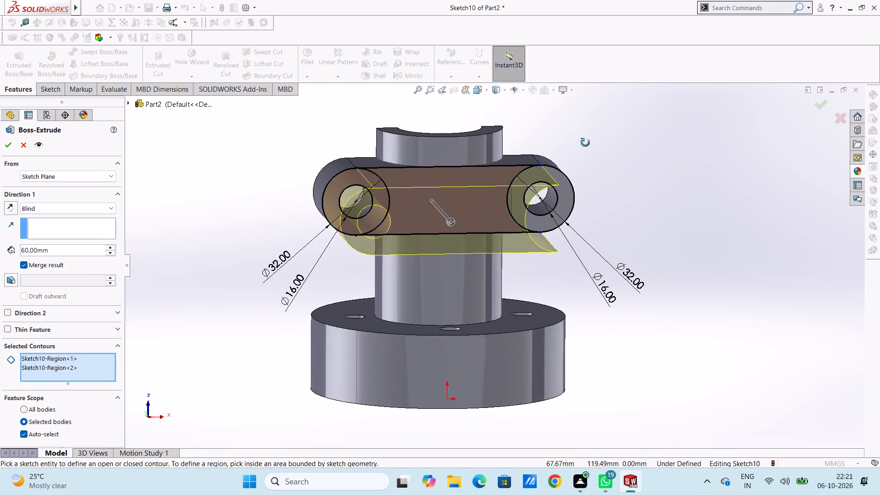
pyautogui.moveTo(585, 143); pyautogui.dragTo(569, 133, button='middle')
pyautogui.scroll(-9, 468, 193)
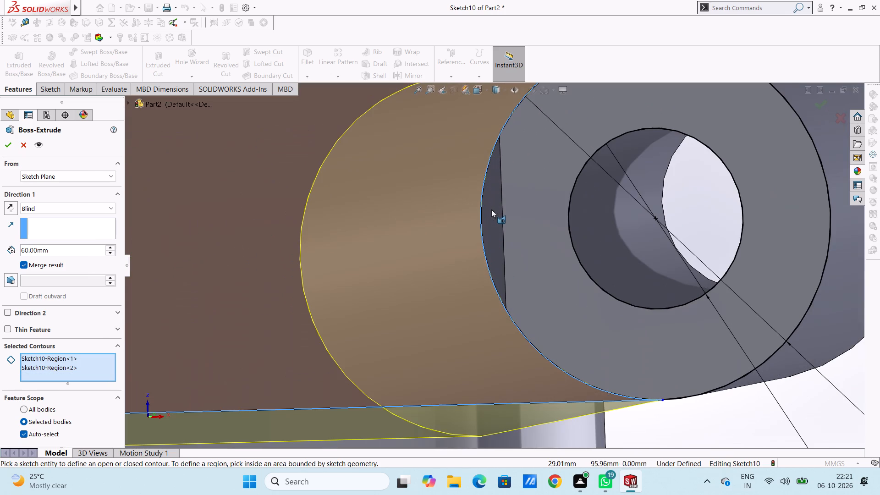
pyautogui.click(494, 213)
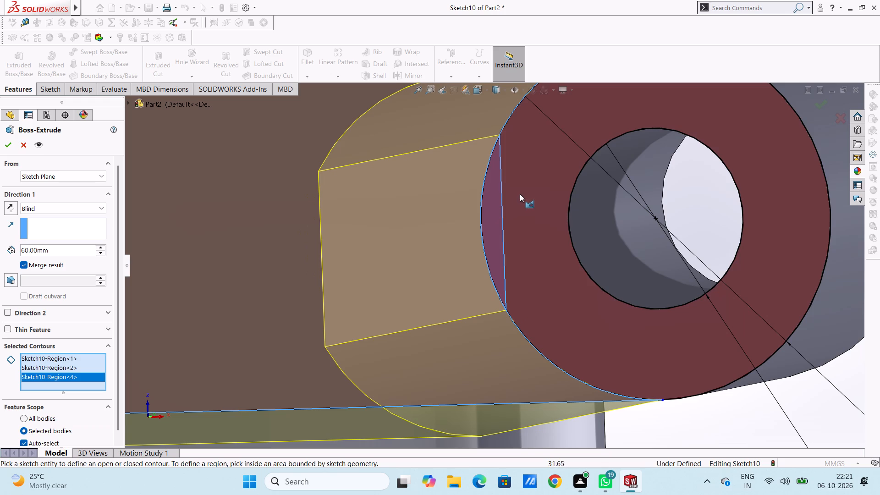
pyautogui.click(523, 170)
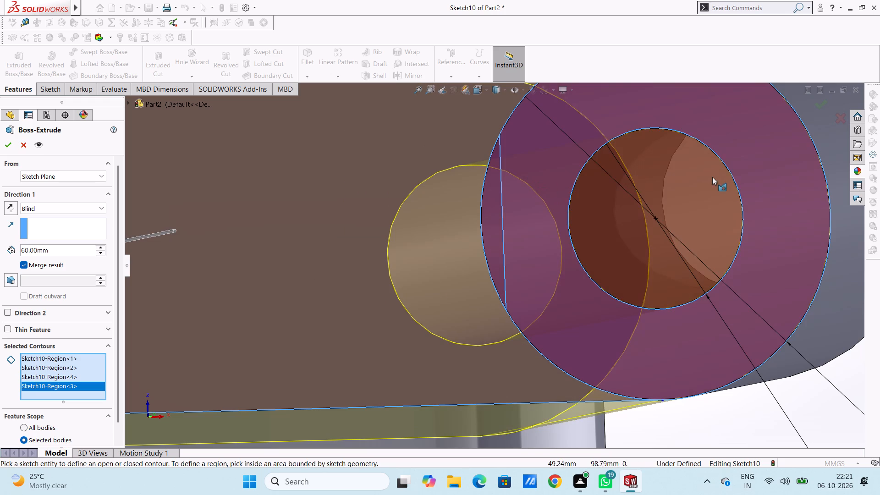
# Extrude the selected lug regions to a blind depth of 32 mm in the reversed direction, back through the lug block, with merged result.
pyautogui.moveTo(716, 178); pyautogui.dragTo(732, 181, button='middle')
pyautogui.scroll(6, 675, 197)
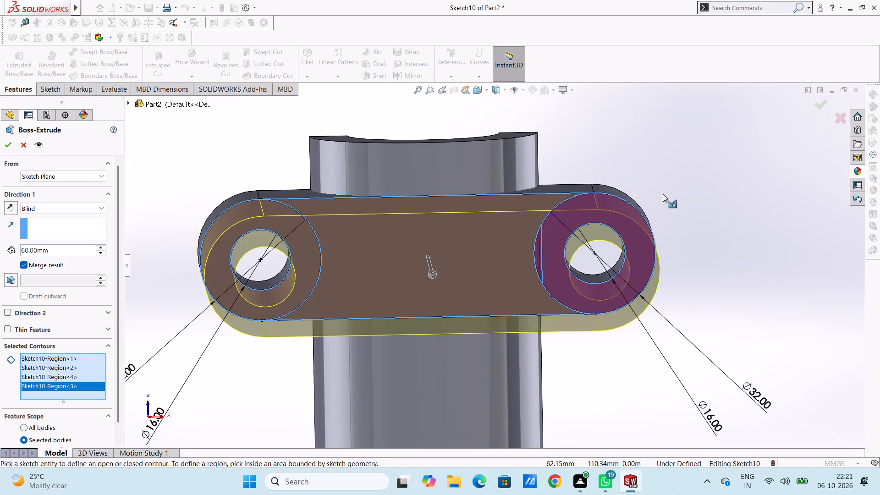
pyautogui.moveTo(663, 194); pyautogui.dragTo(659, 185, button='middle')
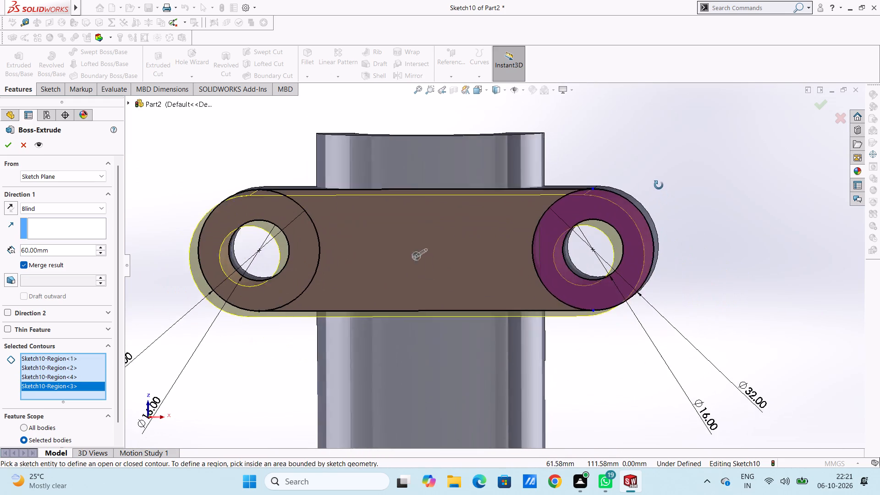
pyautogui.moveTo(659, 185); pyautogui.dragTo(654, 184, button='middle')
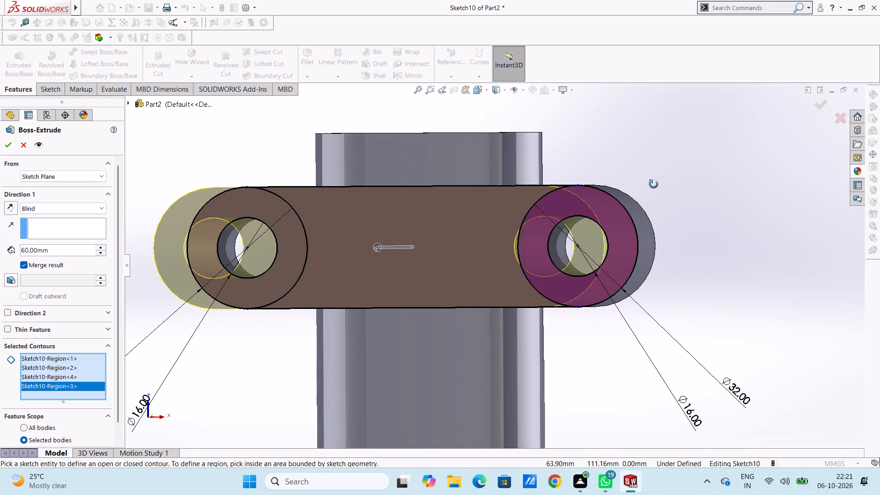
pyautogui.moveTo(654, 184); pyautogui.dragTo(669, 184, button='middle')
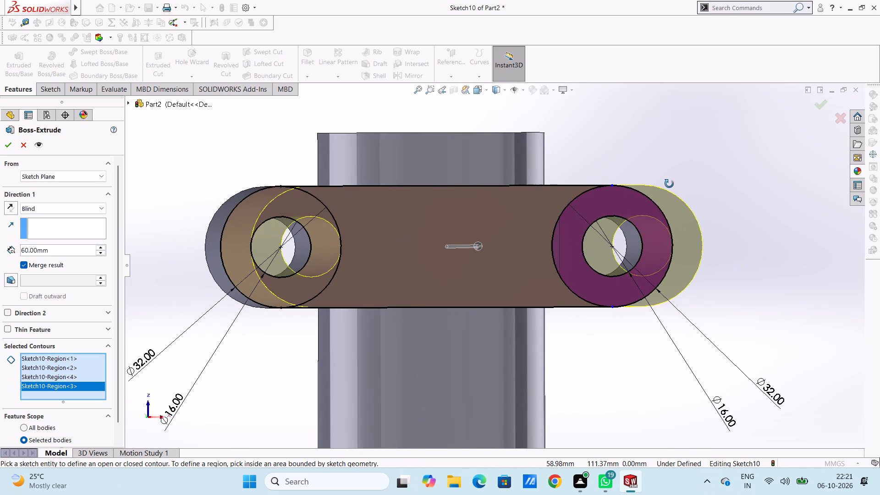
pyautogui.moveTo(669, 184); pyautogui.dragTo(655, 220, button='middle')
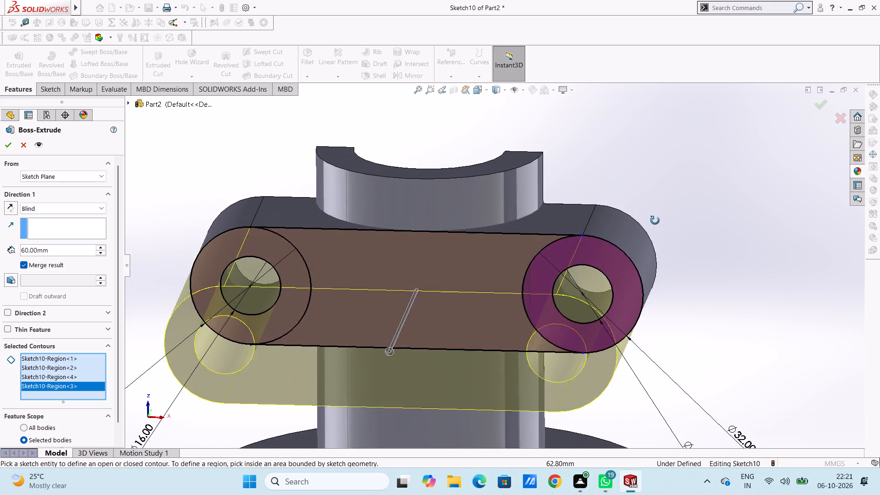
pyautogui.moveTo(655, 220); pyautogui.dragTo(654, 221, button='middle')
pyautogui.scroll(4, 652, 203)
pyautogui.moveTo(636, 143); pyautogui.dragTo(618, 246, button='middle')
pyautogui.scroll(1, 615, 247)
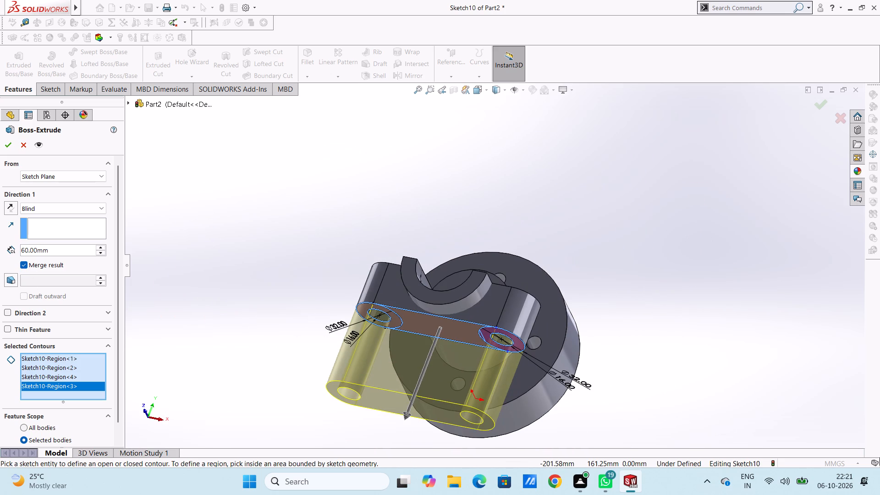
pyautogui.doubleClick(61, 253)
pyautogui.write('32')
pyautogui.press('Return')
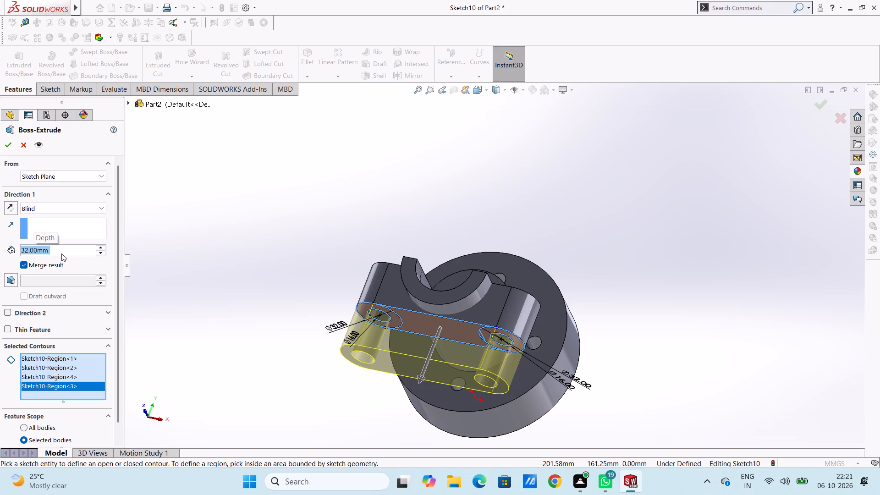
pyautogui.click(9, 203)
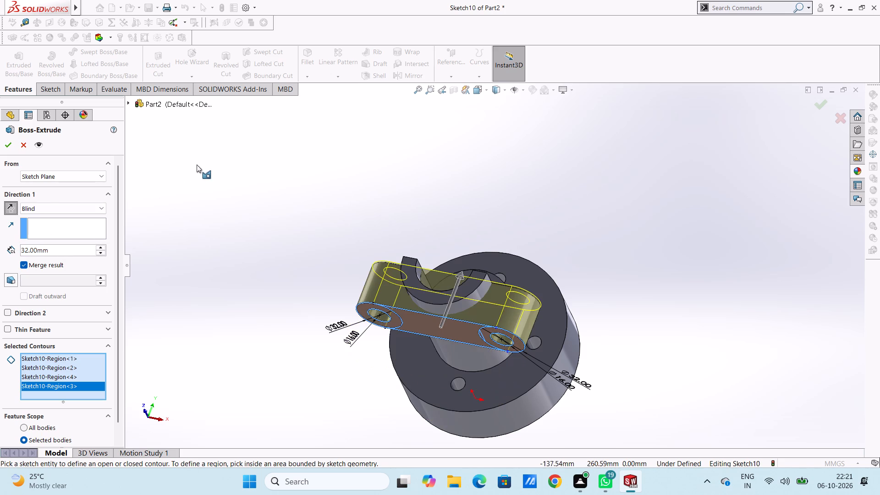
pyautogui.moveTo(259, 132); pyautogui.dragTo(252, 237, button='middle')
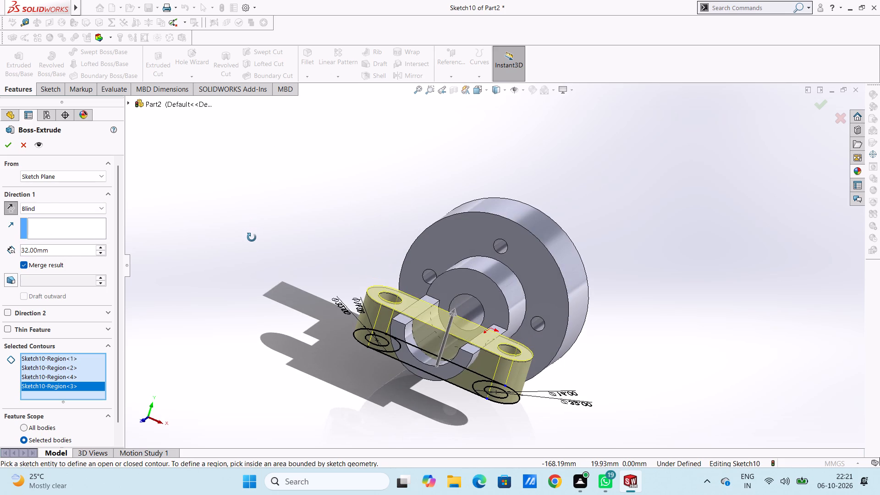
pyautogui.moveTo(252, 237); pyautogui.dragTo(260, 203, button='middle')
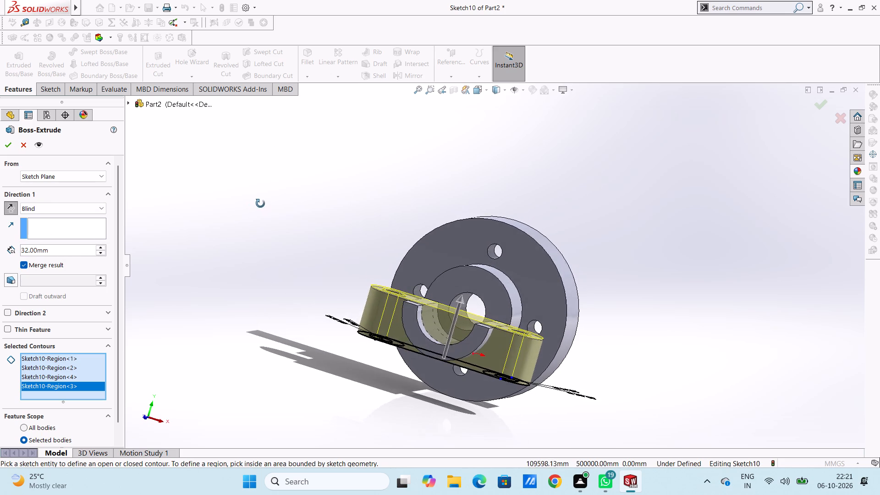
pyautogui.moveTo(260, 203); pyautogui.dragTo(261, 203, button='middle')
pyautogui.click(11, 145)
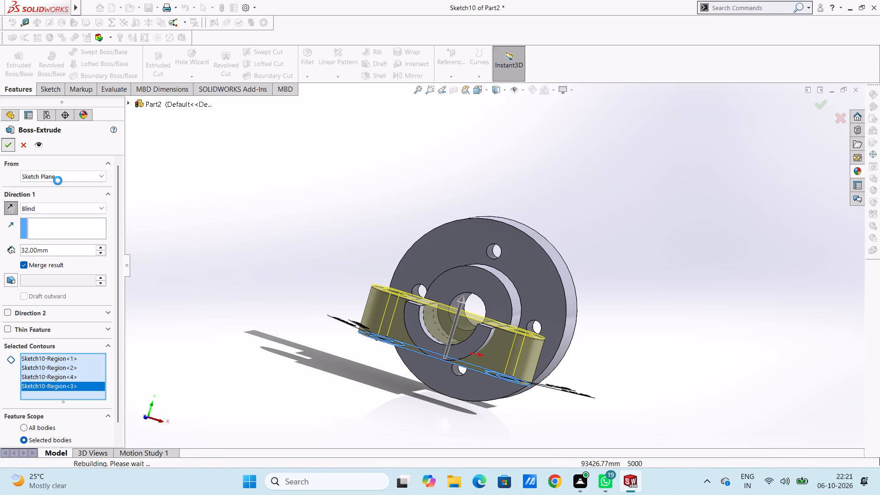
pyautogui.click(206, 219)
# Open a new sketch on the lug block's flat face surrounding the half-ring, seen from the Front view.
pyautogui.moveTo(213, 238); pyautogui.dragTo(243, 156, button='middle')
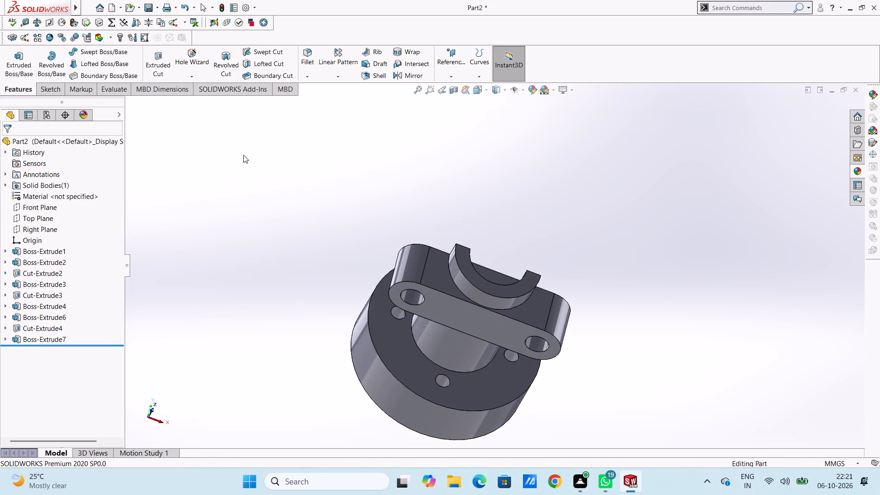
pyautogui.moveTo(262, 260); pyautogui.dragTo(256, 179, button='middle')
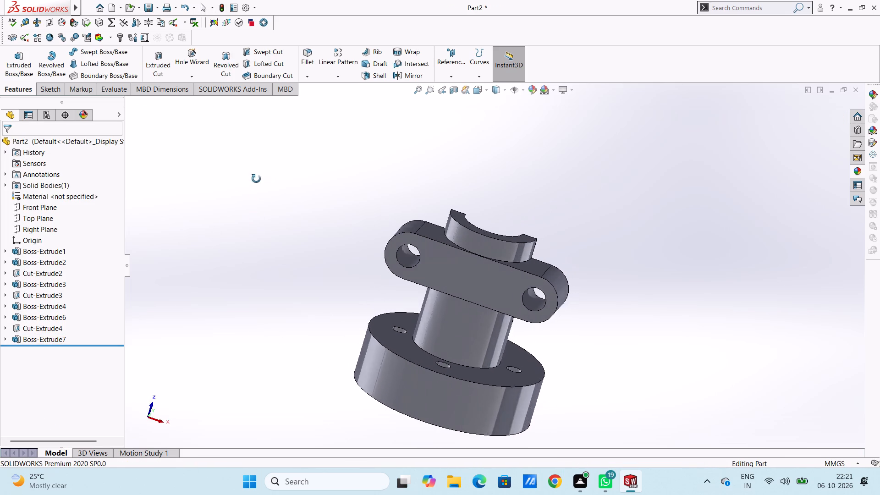
pyautogui.moveTo(256, 179); pyautogui.dragTo(244, 290, button='middle')
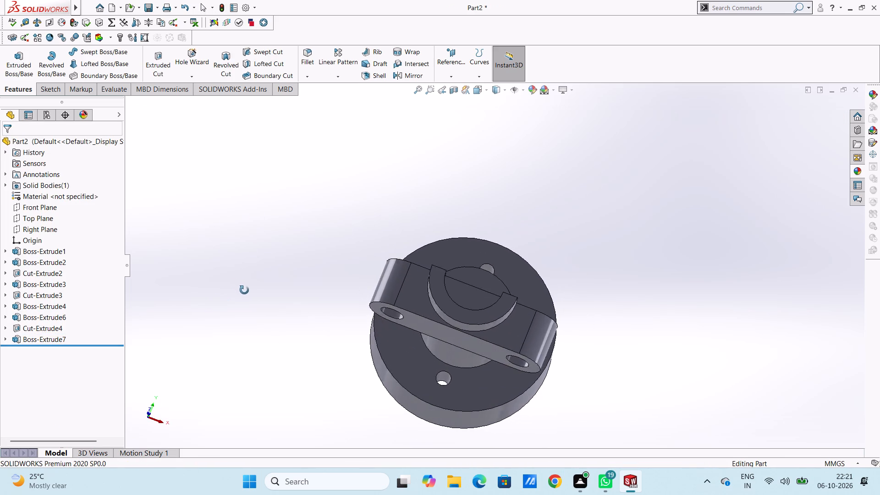
pyautogui.moveTo(244, 290); pyautogui.dragTo(222, 365, button='middle')
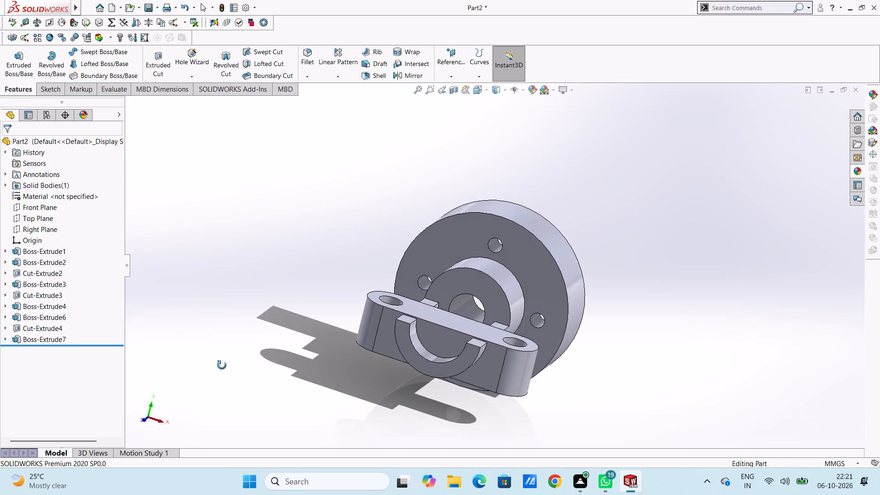
pyautogui.moveTo(222, 365); pyautogui.dragTo(219, 374, button='middle')
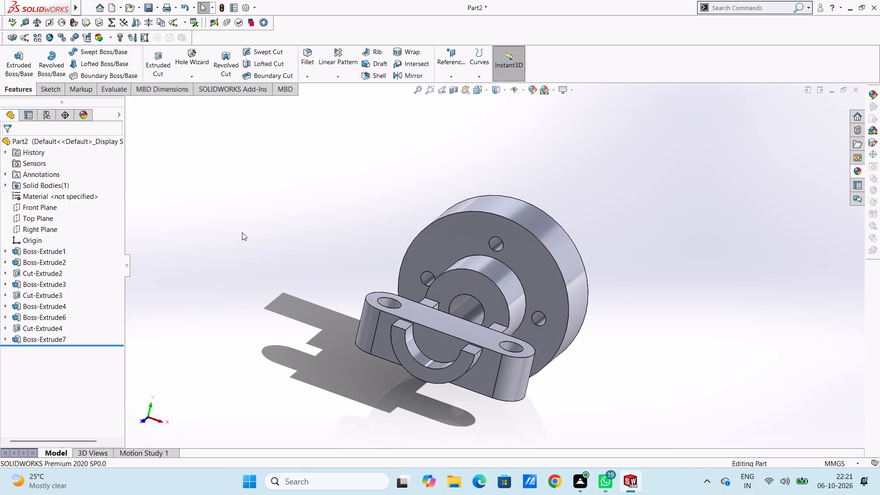
pyautogui.hotkey('ctrl', '1')
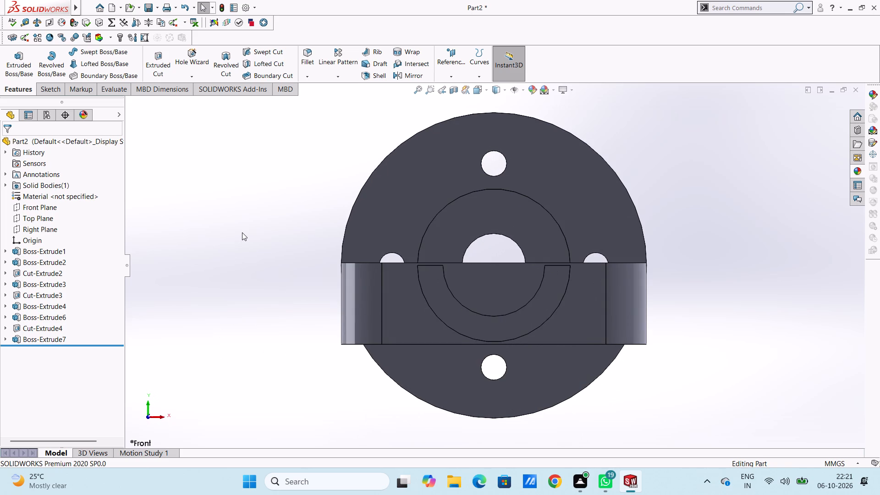
pyautogui.click(396, 288)
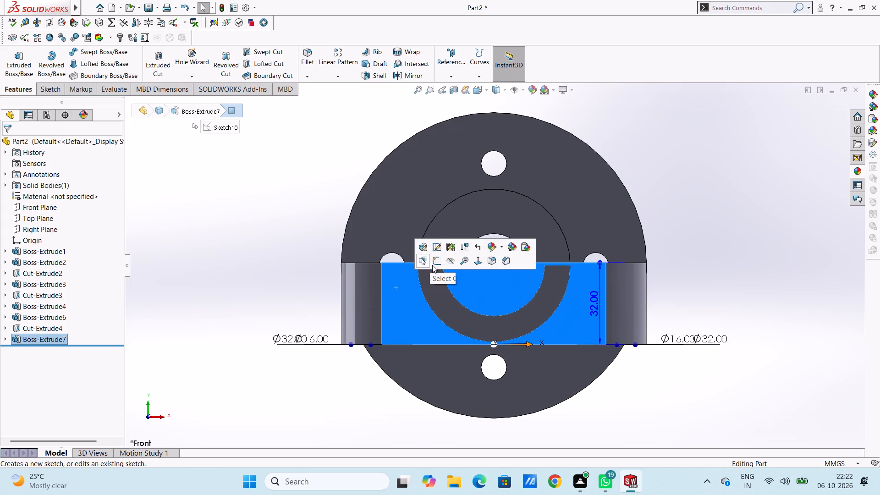
pyautogui.click(438, 260)
pyautogui.click(287, 235)
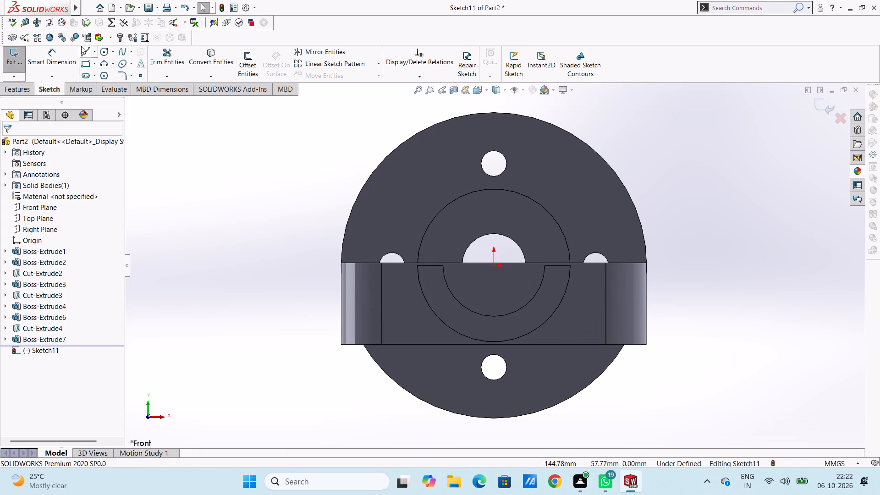
# Sketch a corner rectangle 120 mm wide and 1 mm high along the lug block's top edge, down to the origin level.
pyautogui.click(86, 63)
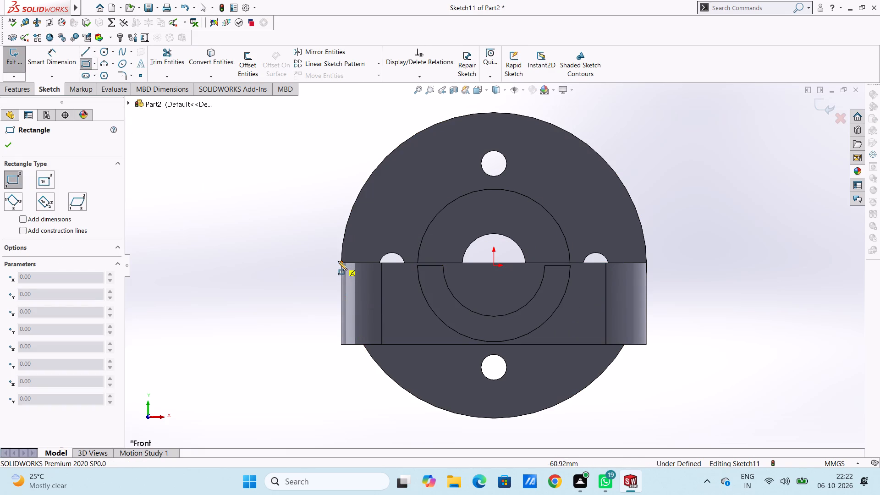
pyautogui.scroll(-4, 415, 288)
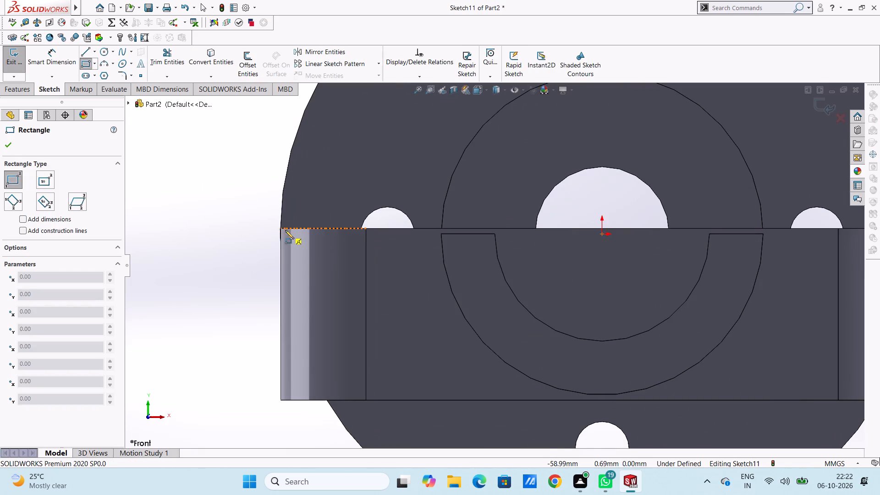
pyautogui.click(281, 228)
pyautogui.scroll(4, 580, 238)
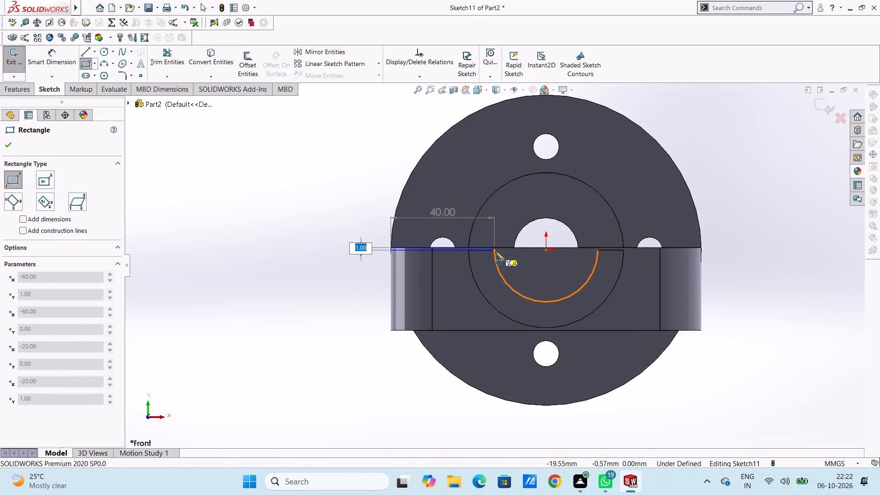
pyautogui.press('Return')
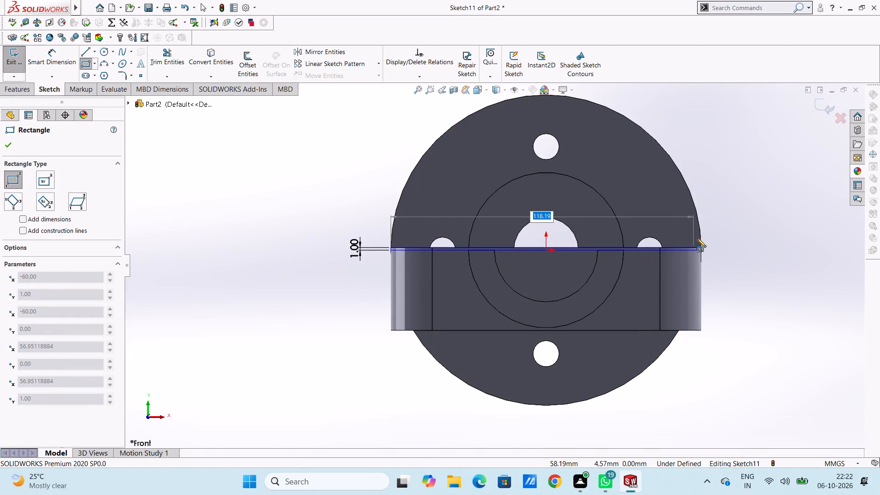
pyautogui.scroll(-4, 701, 250)
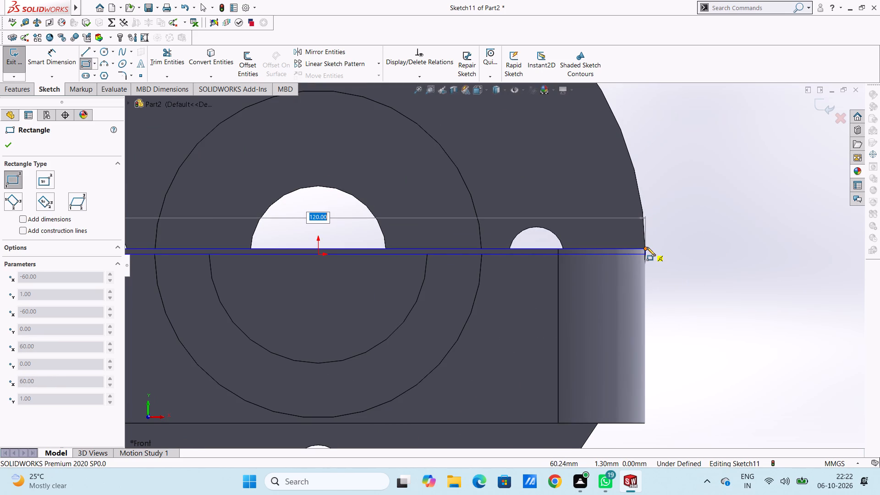
pyautogui.click(647, 247)
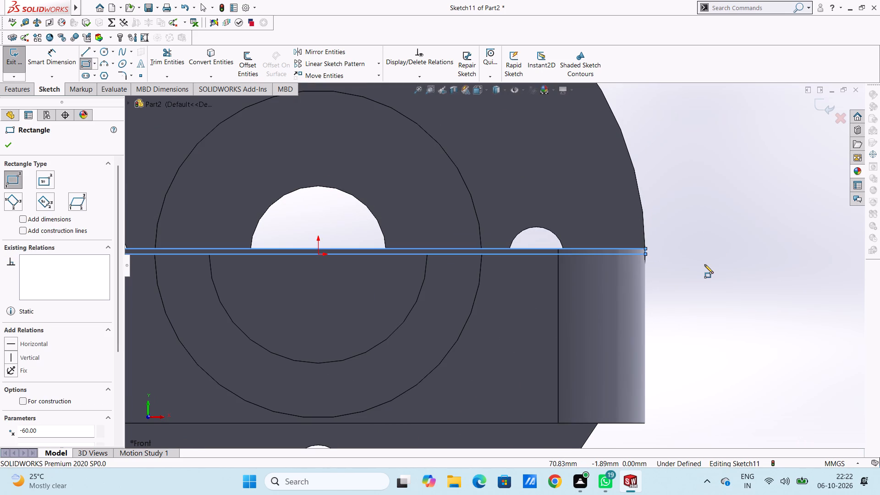
pyautogui.press('Escape')
pyautogui.press('Escape')
pyautogui.scroll(6, 704, 264)
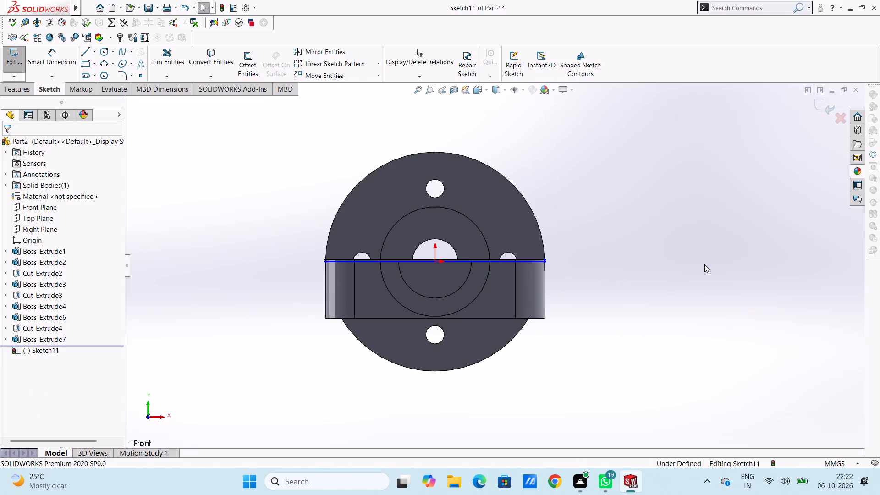
# Dimension the height and the width of the thin rectangle along the lug block's top edge.
pyautogui.scroll(-5, 417, 269)
pyautogui.scroll(-2, 230, 257)
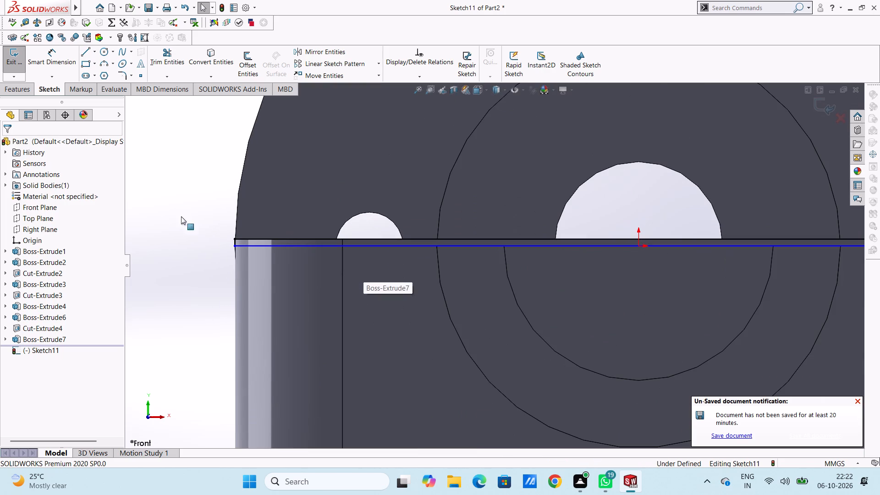
pyautogui.click(45, 56)
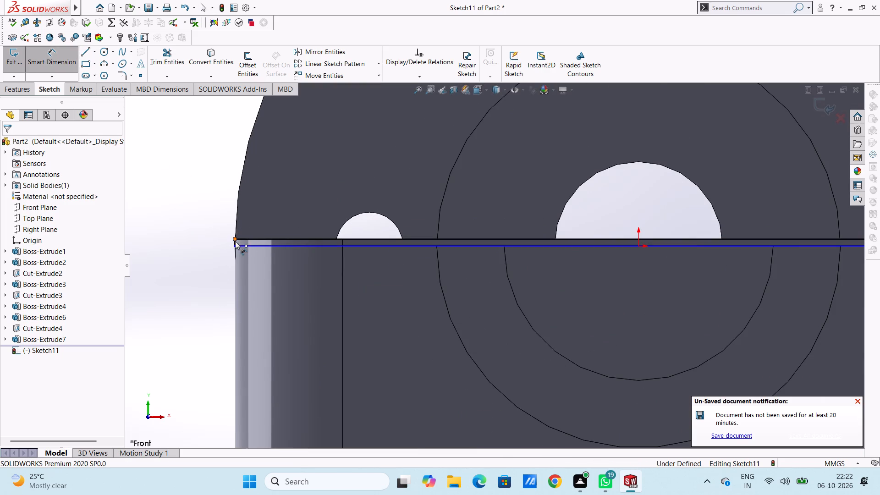
pyautogui.click(235, 243)
pyautogui.click(185, 237)
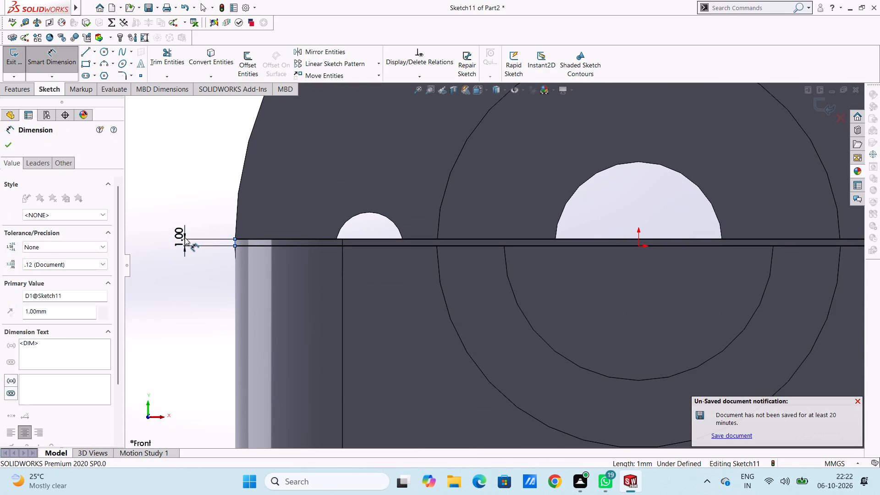
pyautogui.click(144, 224)
pyautogui.click(169, 180)
pyautogui.scroll(4, 169, 180)
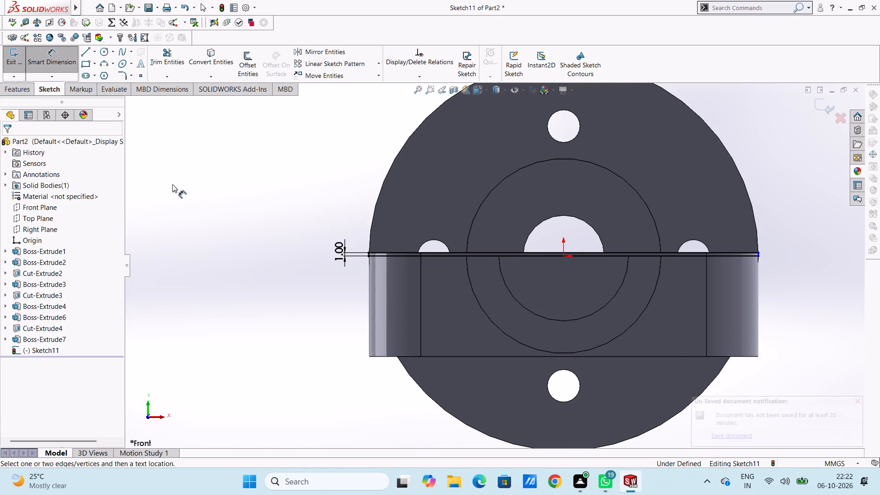
pyautogui.scroll(1, 255, 209)
pyautogui.middleClick(255, 209)
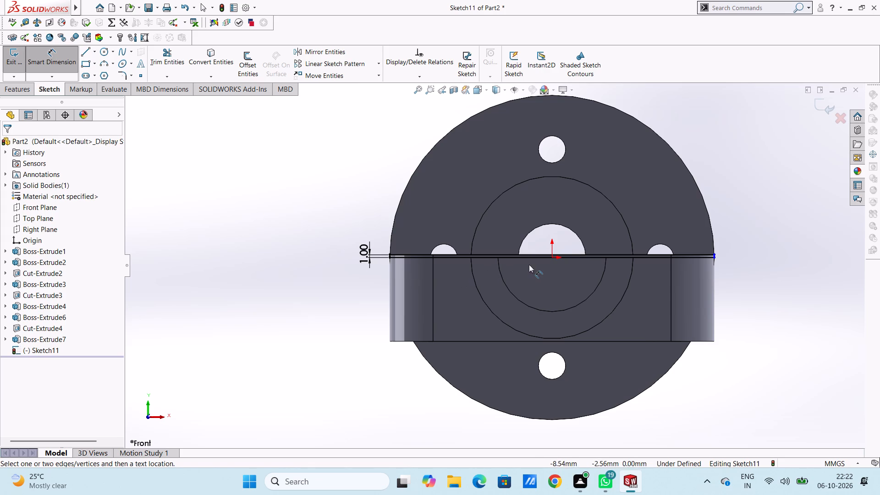
pyautogui.click(531, 260)
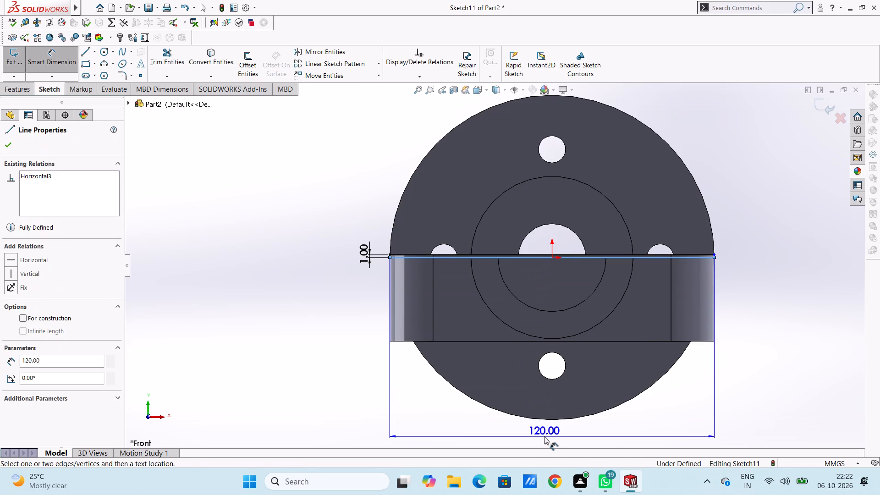
pyautogui.click(544, 435)
pyautogui.click(503, 419)
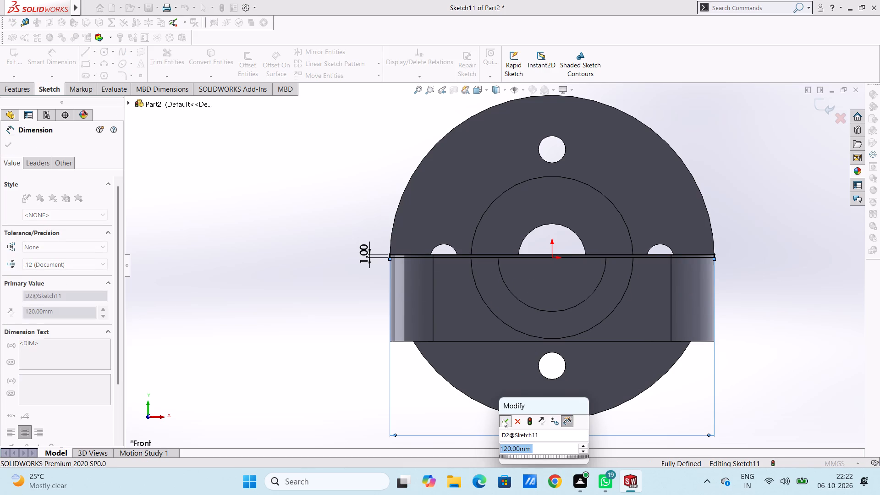
pyautogui.click(456, 414)
pyautogui.scroll(2, 456, 414)
pyautogui.moveTo(383, 334); pyautogui.dragTo(341, 389, button='middle')
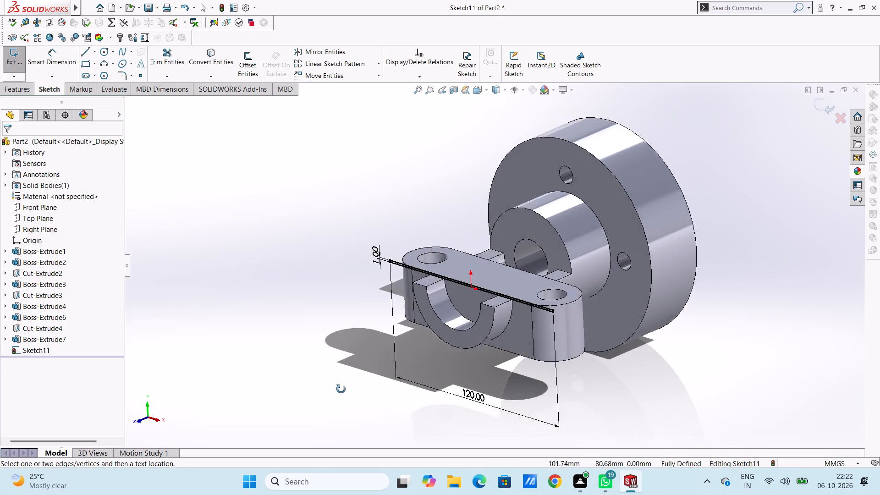
pyautogui.moveTo(341, 389); pyautogui.dragTo(339, 396, button='middle')
pyautogui.click(55, 62)
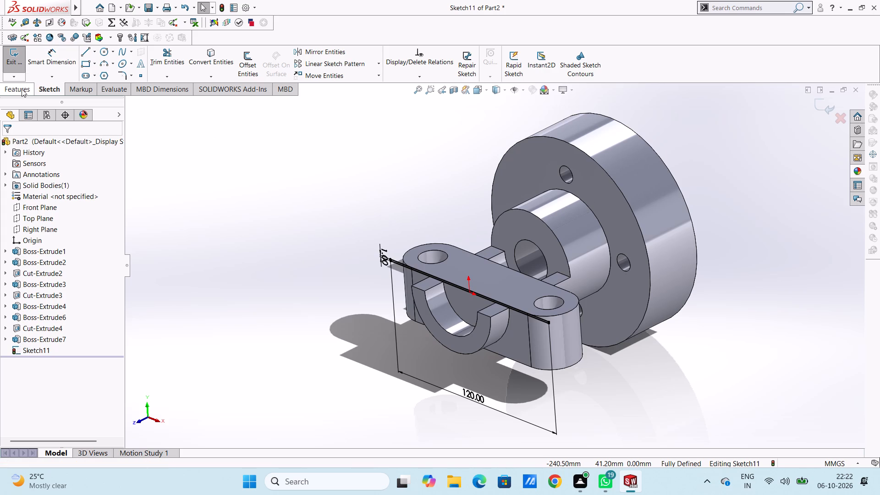
# Cut-extrude the thin rectangle to a blind depth of 32 mm to trim the top of the lug block.
pyautogui.click(22, 90)
pyautogui.click(159, 60)
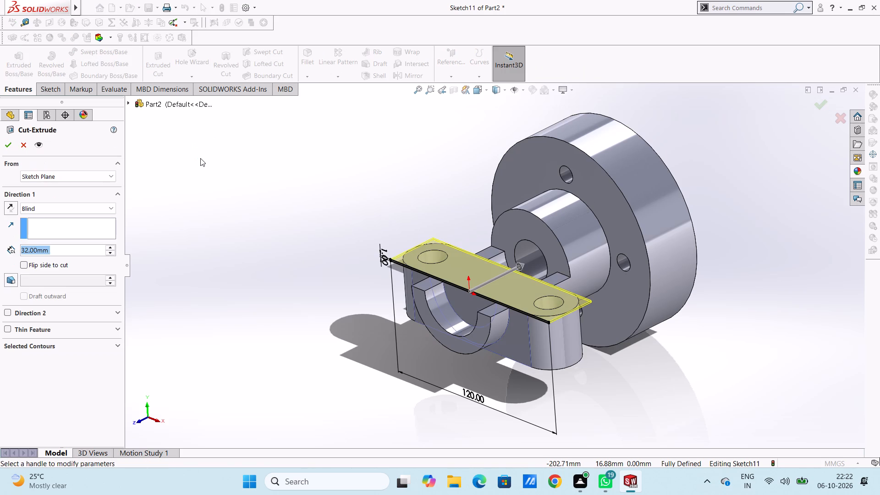
pyautogui.click(9, 145)
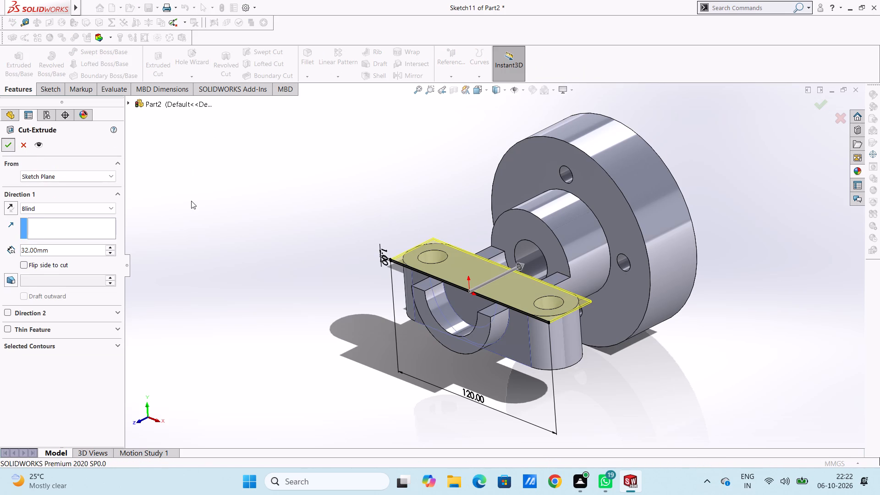
pyautogui.click(193, 202)
# Open a new sketch on the half-ring's front end face, seen from the Front view.
pyautogui.moveTo(265, 210); pyautogui.dragTo(279, 251, button='middle')
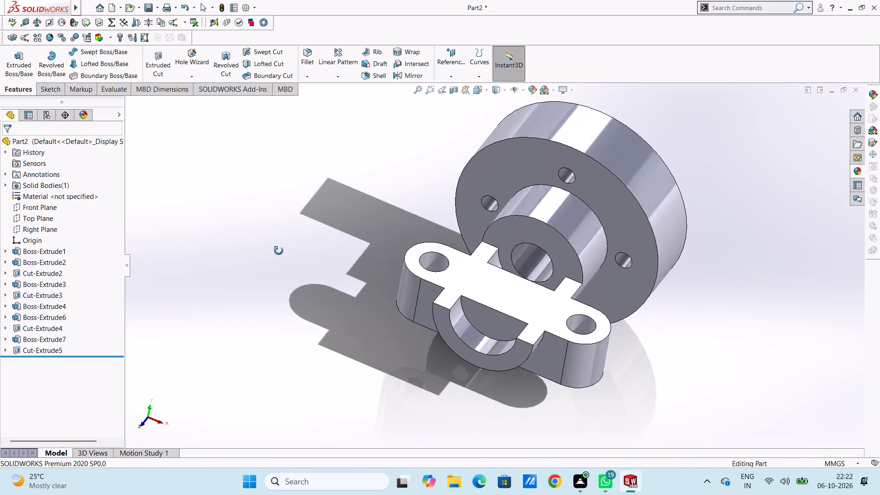
pyautogui.moveTo(279, 251); pyautogui.dragTo(288, 192, button='middle')
pyautogui.moveTo(315, 253); pyautogui.dragTo(339, 202, button='middle')
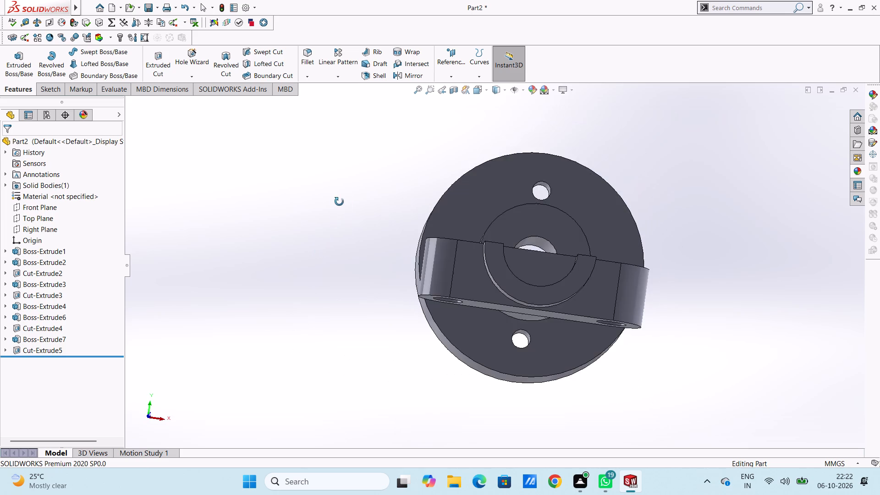
pyautogui.moveTo(339, 202); pyautogui.dragTo(334, 243, button='middle')
pyautogui.hotkey('ctrl', '1')
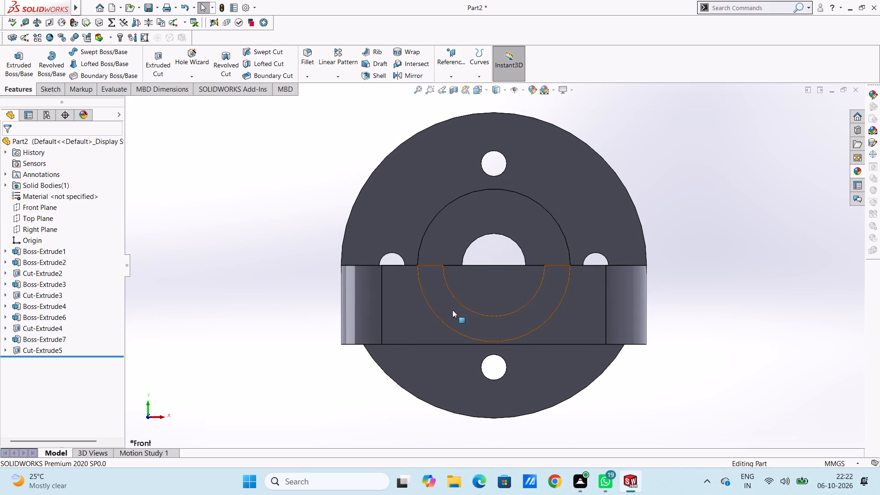
pyautogui.click(451, 311)
pyautogui.click(494, 288)
pyautogui.click(286, 227)
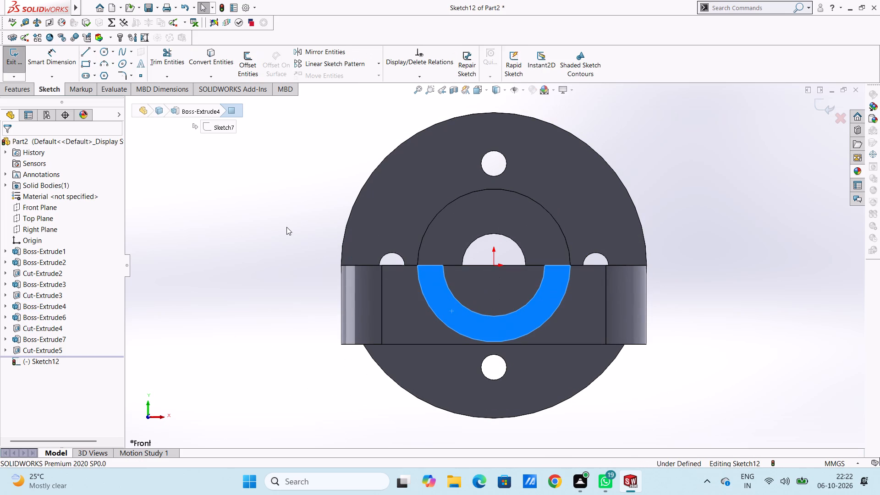
# Sketch a circle of 20 mm radius centred on the origin, matching the half-ring's inner edge.
pyautogui.click(104, 50)
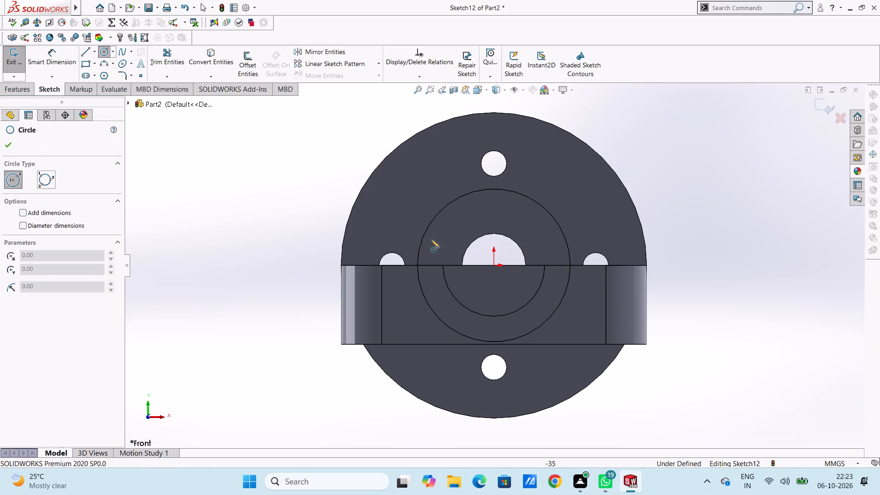
pyautogui.click(495, 267)
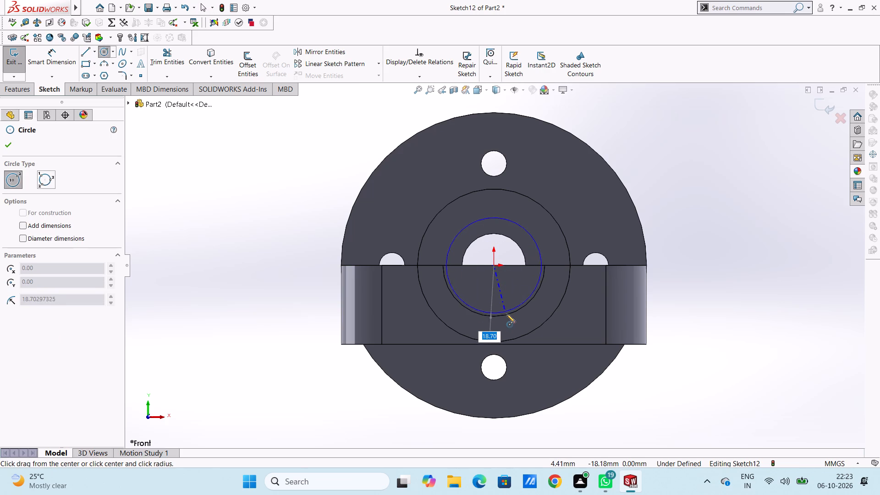
pyautogui.click(507, 314)
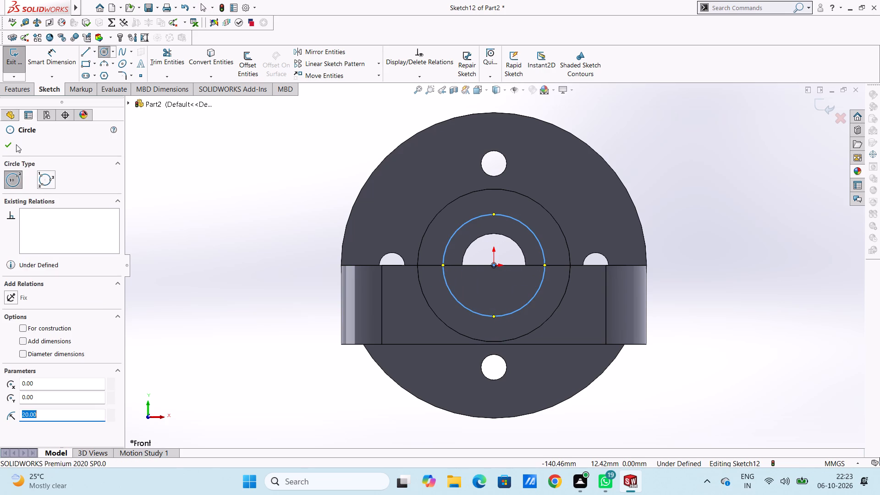
pyautogui.click(16, 144)
pyautogui.click(10, 141)
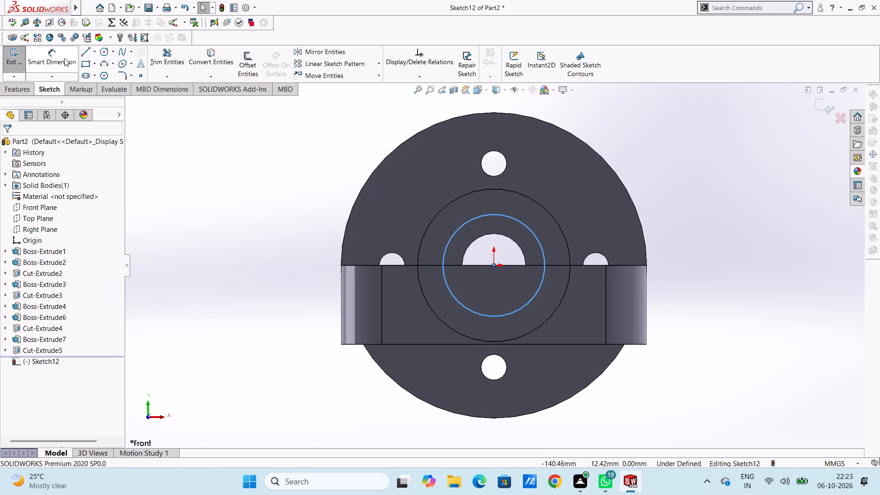
# Dimension the diameter of the circle centred on the origin.
pyautogui.click(64, 58)
pyautogui.click(449, 290)
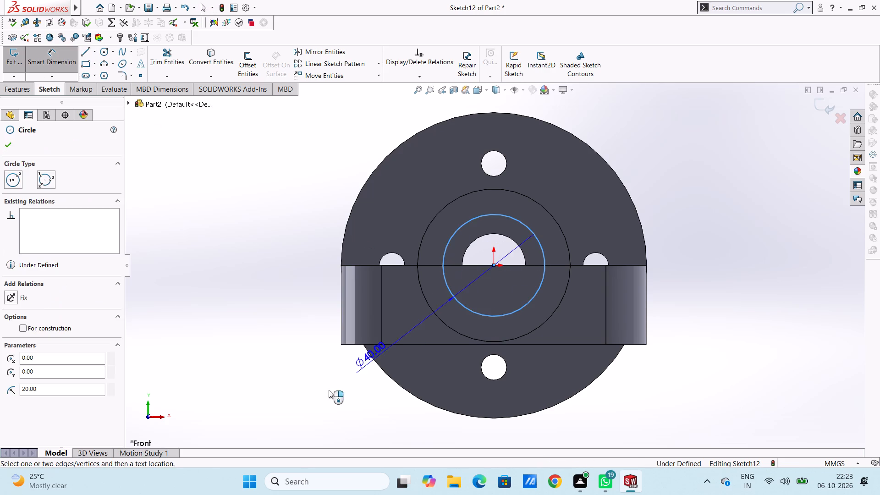
pyautogui.click(287, 408)
pyautogui.click(248, 392)
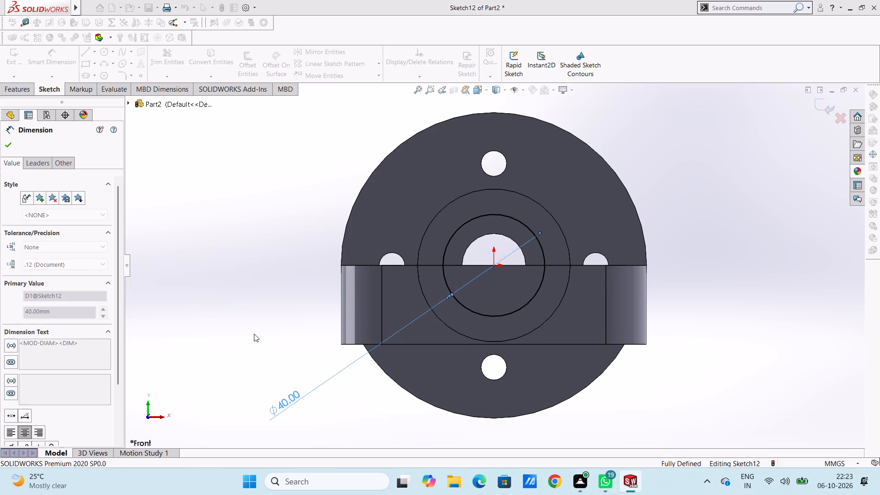
pyautogui.click(254, 331)
pyautogui.scroll(2, 255, 331)
pyautogui.moveTo(281, 274); pyautogui.dragTo(327, 331, button='middle')
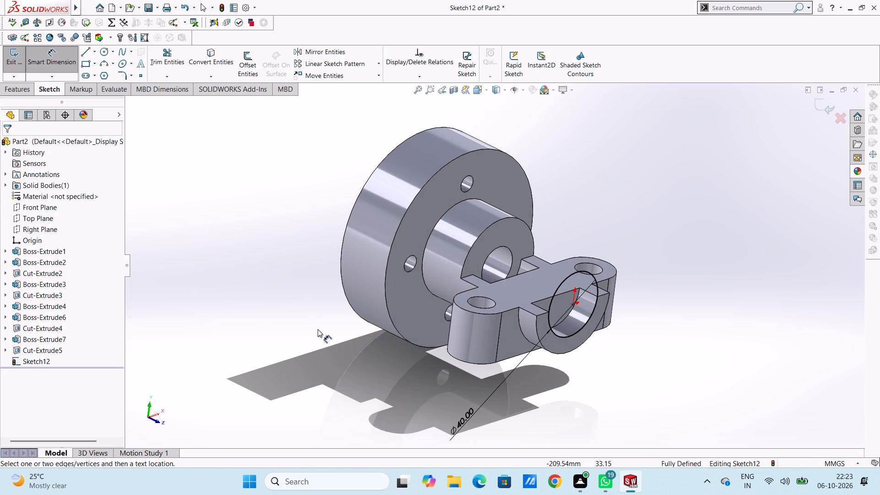
pyautogui.click(64, 57)
# Cut-extrude the circle to a blind depth of 60 mm through the lug block towards the boss.
pyautogui.click(15, 88)
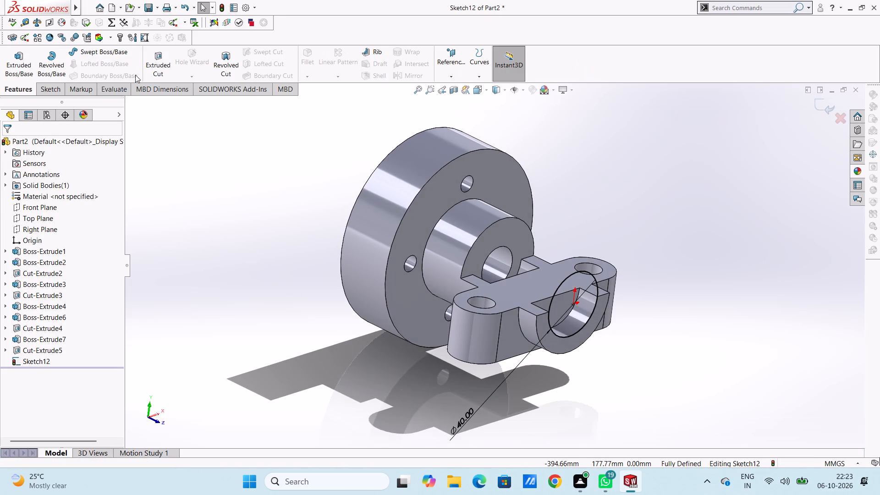
pyautogui.click(154, 66)
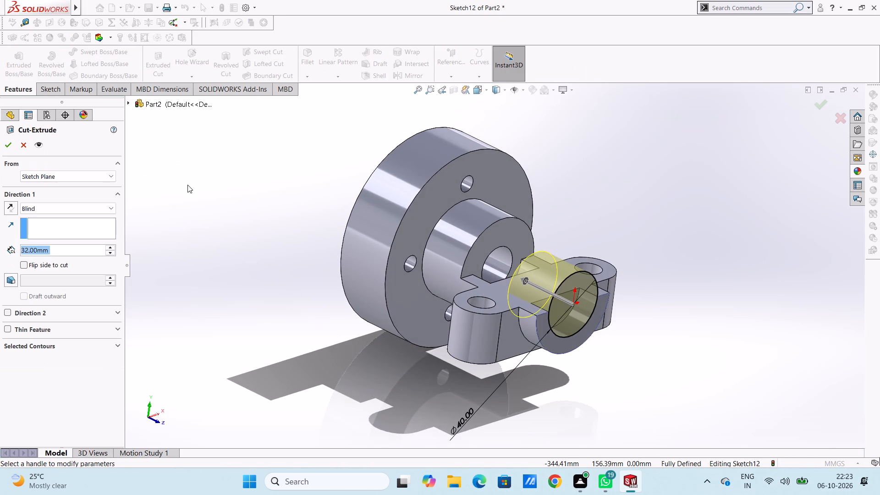
pyautogui.write('60')
pyautogui.press('Return')
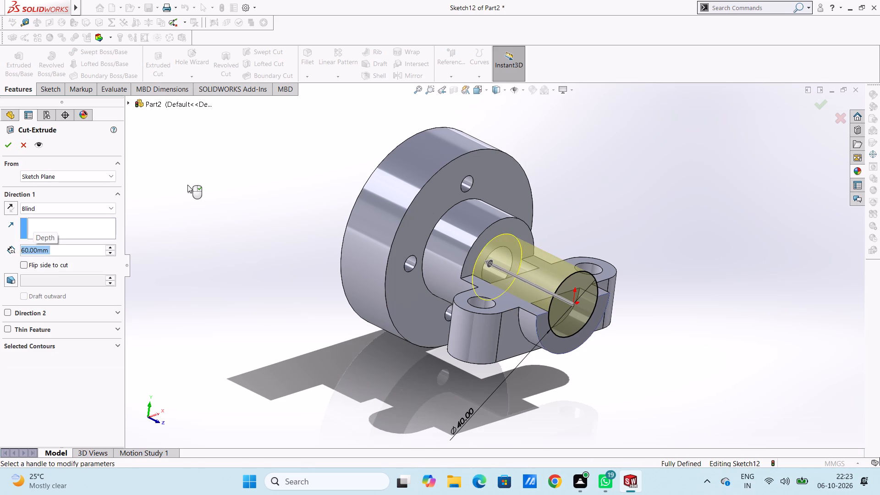
pyautogui.click(6, 148)
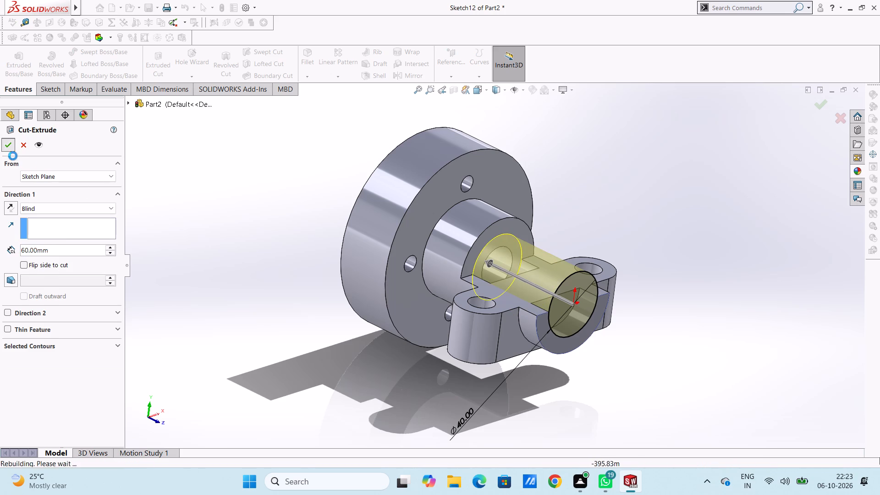
pyautogui.click(199, 250)
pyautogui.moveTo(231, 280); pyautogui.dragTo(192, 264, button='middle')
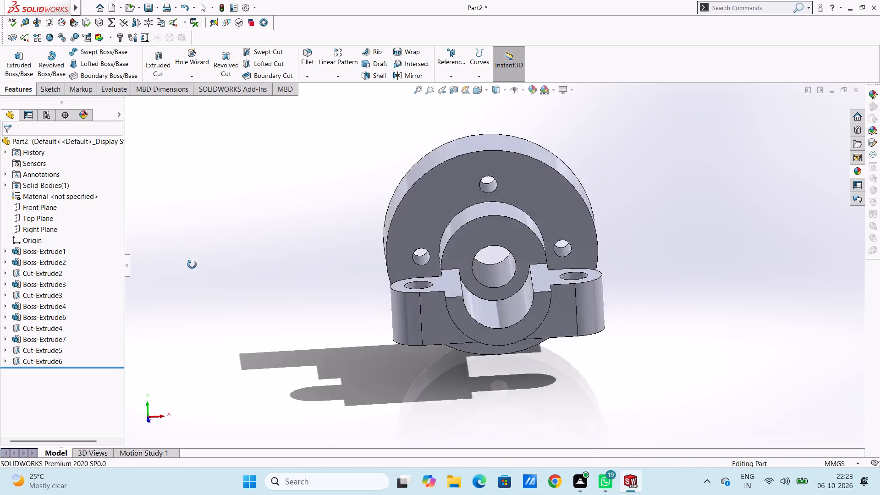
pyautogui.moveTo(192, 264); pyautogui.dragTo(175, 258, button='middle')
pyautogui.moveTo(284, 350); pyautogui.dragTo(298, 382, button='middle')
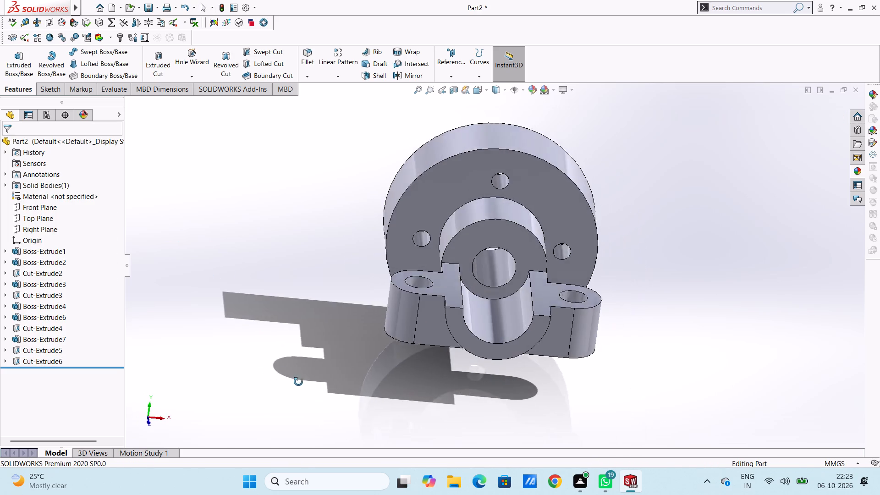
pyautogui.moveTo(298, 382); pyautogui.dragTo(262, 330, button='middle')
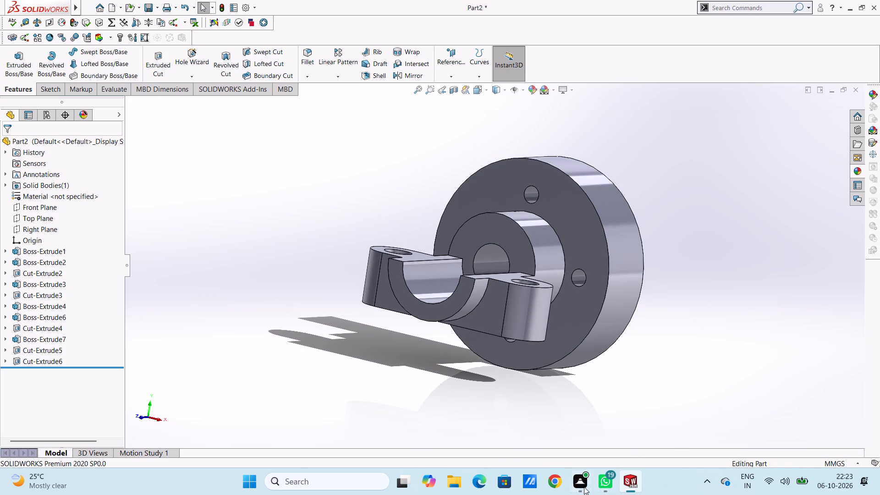
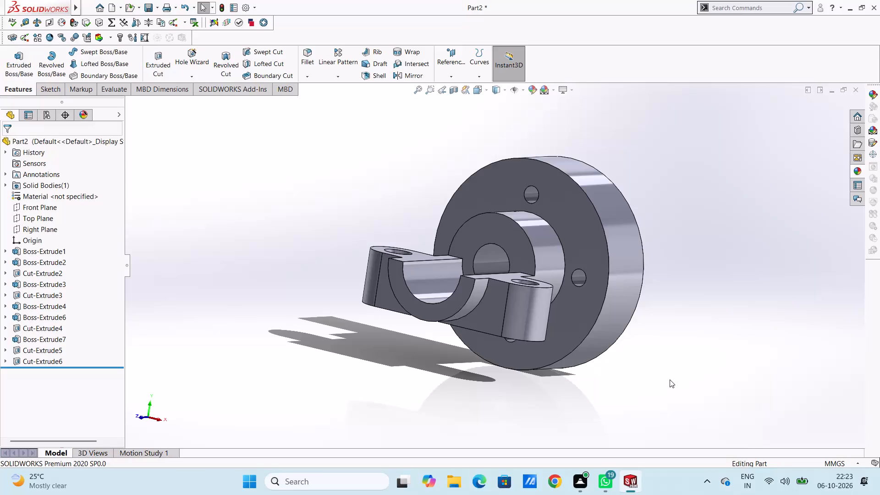
# Examine the flange, bore and half-ring interior in a lengthwise planar section view, and turn the section off again.
pyautogui.moveTo(673, 372); pyautogui.dragTo(693, 308, button='middle')
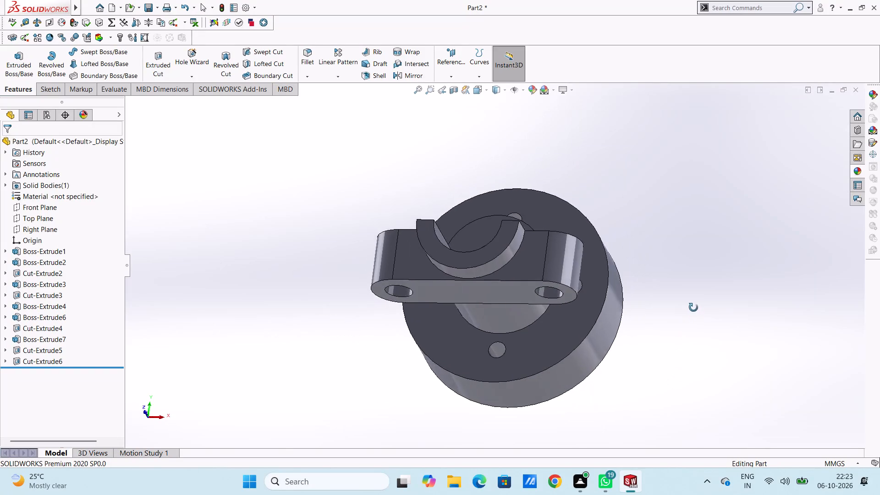
pyautogui.moveTo(693, 308); pyautogui.dragTo(674, 404, button='middle')
pyautogui.press('Escape')
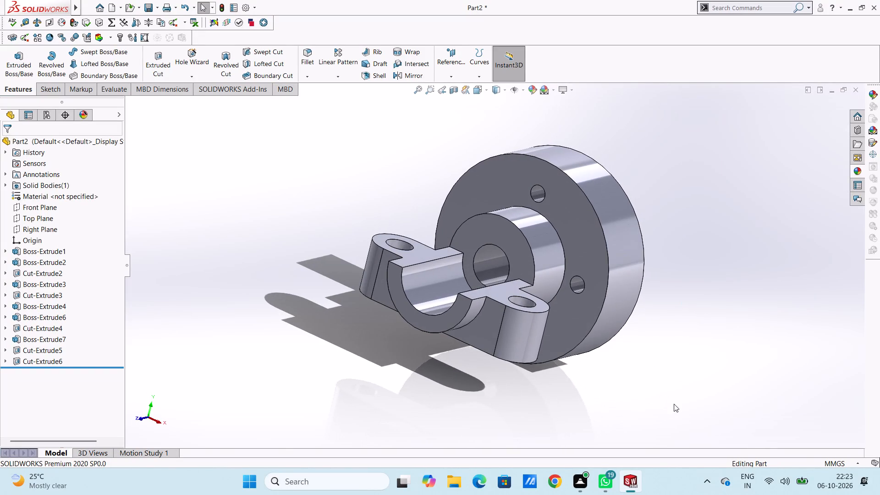
pyautogui.press('Escape')
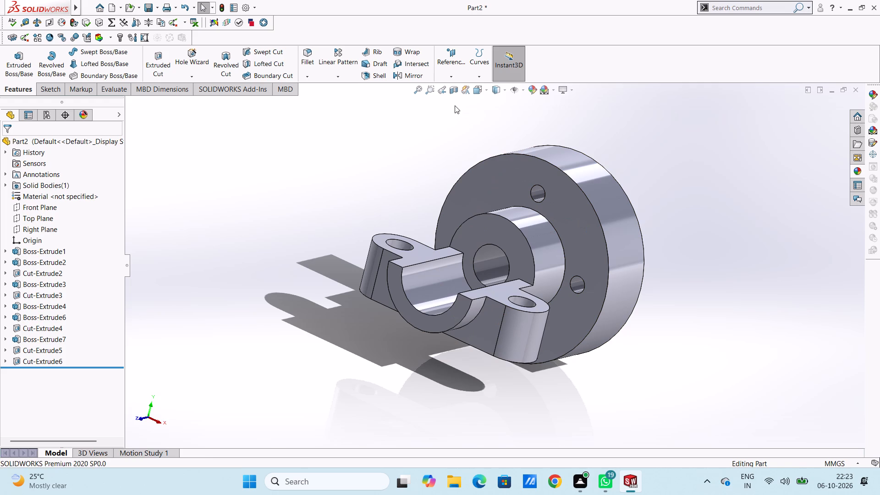
pyautogui.click(454, 93)
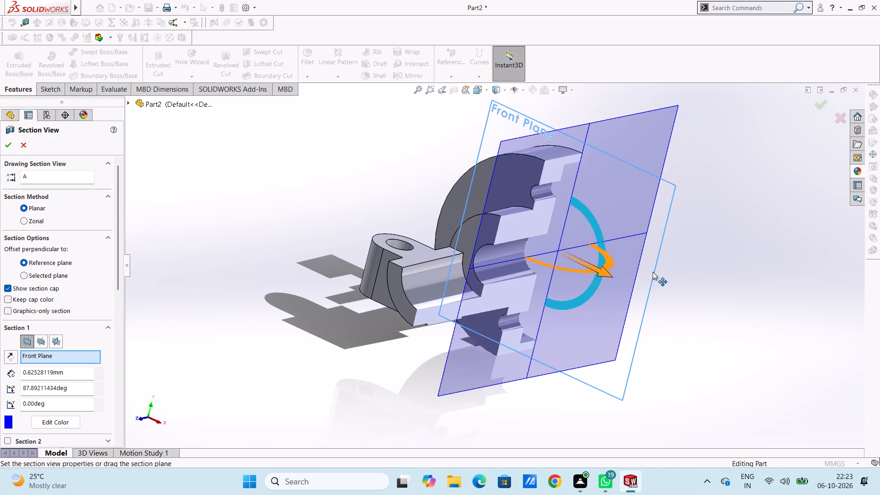
pyautogui.click(7, 150)
pyautogui.moveTo(294, 198); pyautogui.dragTo(308, 213, button='middle')
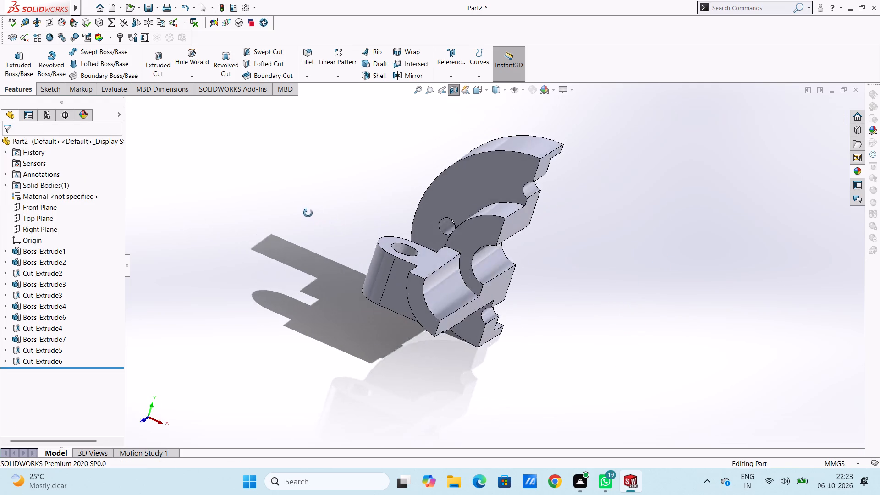
pyautogui.moveTo(308, 213); pyautogui.dragTo(280, 190, button='middle')
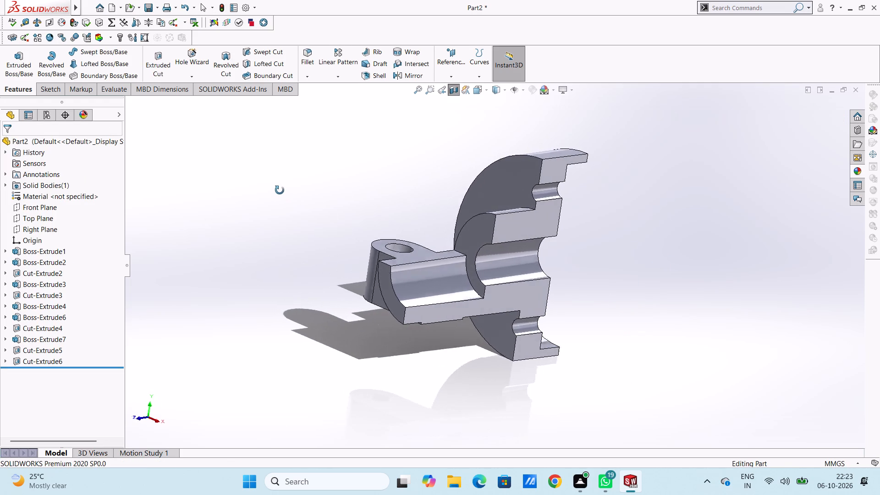
pyautogui.moveTo(280, 190); pyautogui.dragTo(271, 199, button='middle')
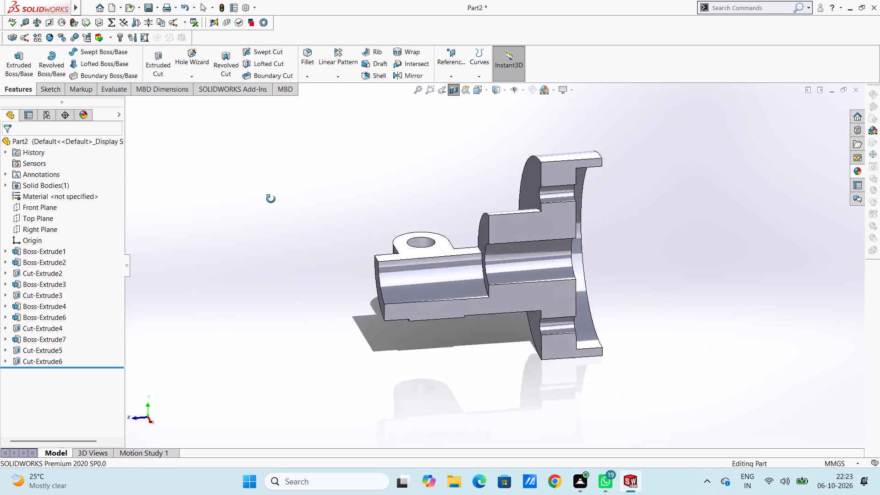
pyautogui.moveTo(271, 199); pyautogui.dragTo(298, 218, button='middle')
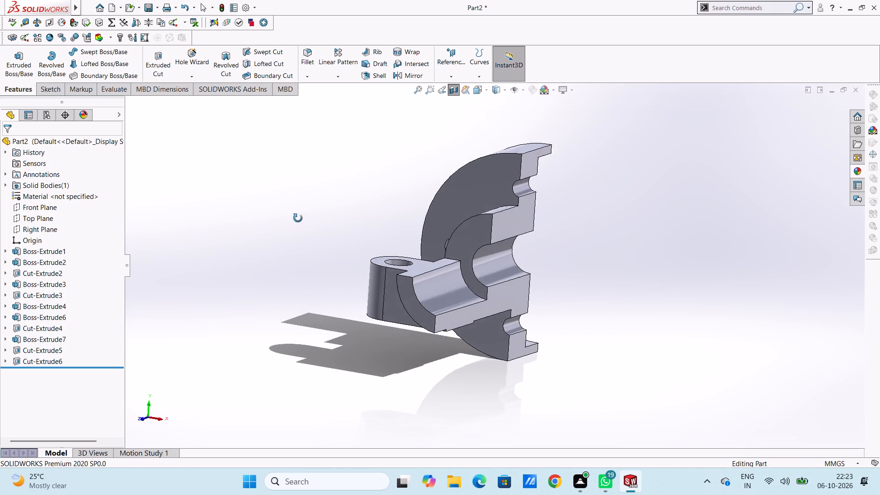
pyautogui.moveTo(298, 218); pyautogui.dragTo(281, 220, button='middle')
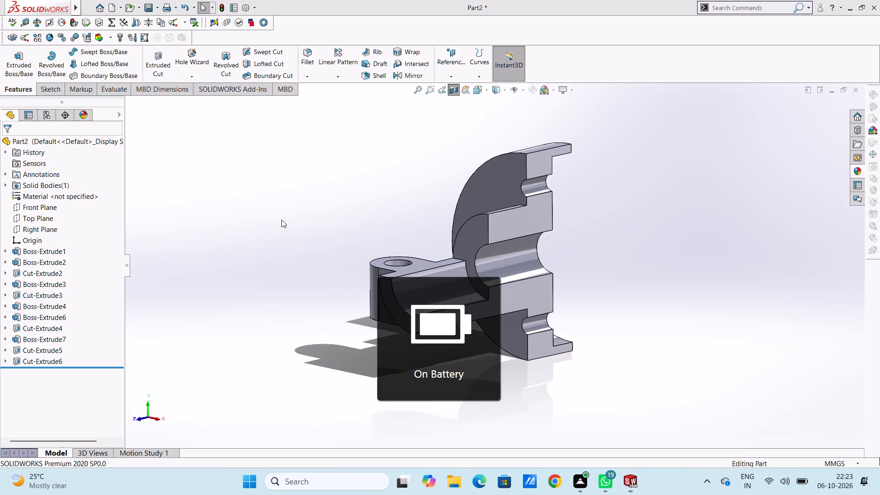
pyautogui.moveTo(282, 220); pyautogui.dragTo(292, 219, button='middle')
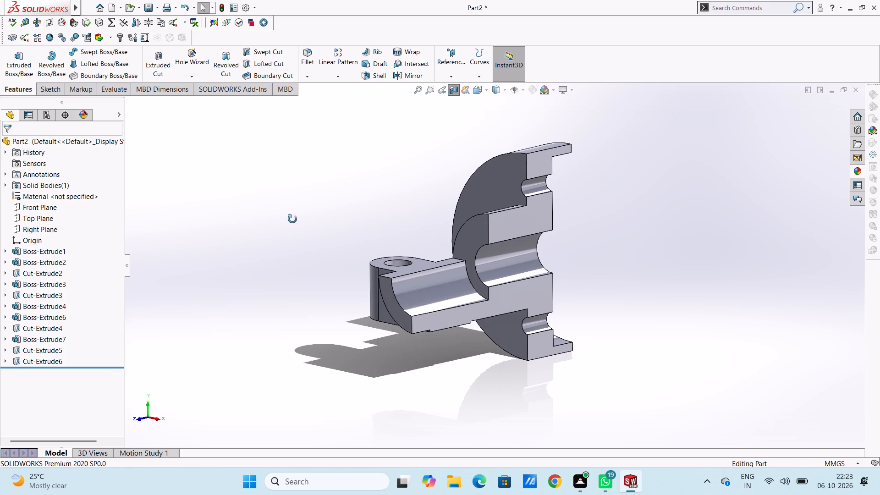
pyautogui.moveTo(292, 219); pyautogui.dragTo(262, 190, button='middle')
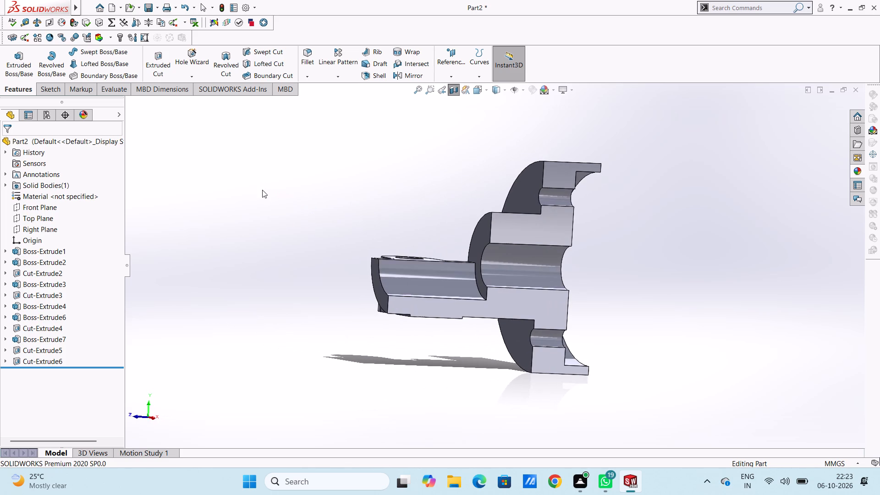
pyautogui.click(454, 93)
pyautogui.moveTo(356, 179); pyautogui.dragTo(362, 183, button='middle')
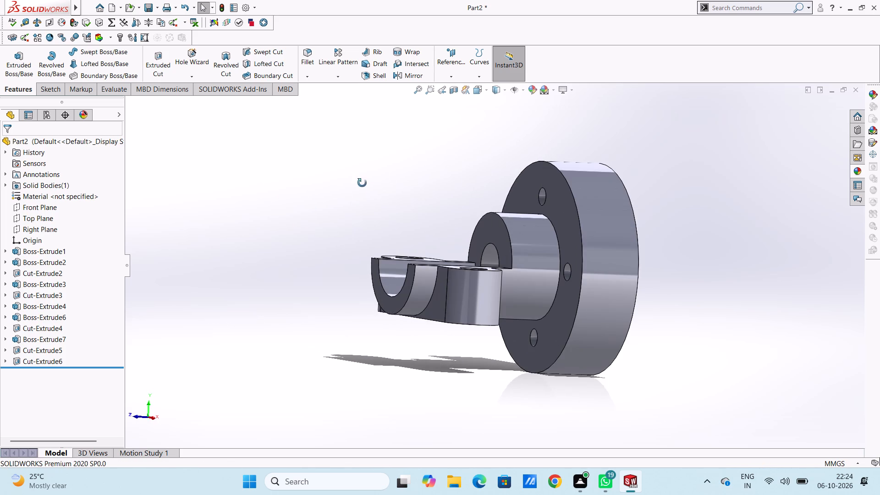
pyautogui.moveTo(362, 183); pyautogui.dragTo(374, 198, button='middle')
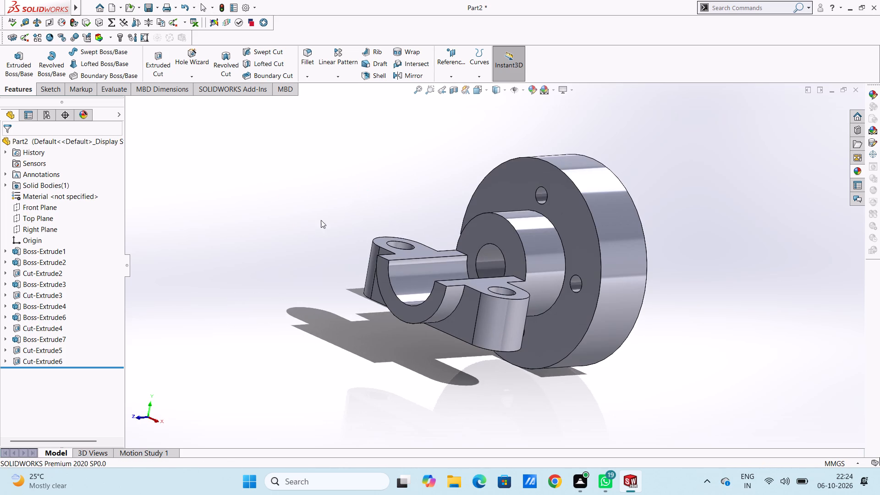
pyautogui.press('Escape')
pyautogui.press('Escape')
# In the isometric view, colour the whole part dark olive with RGB values 47, 54, 0.
pyautogui.hotkey('ctrl', '7')
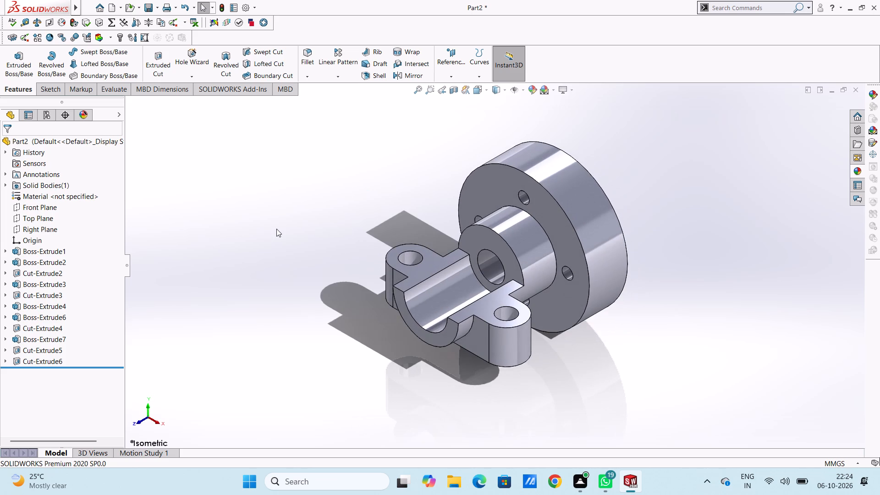
pyautogui.click(532, 91)
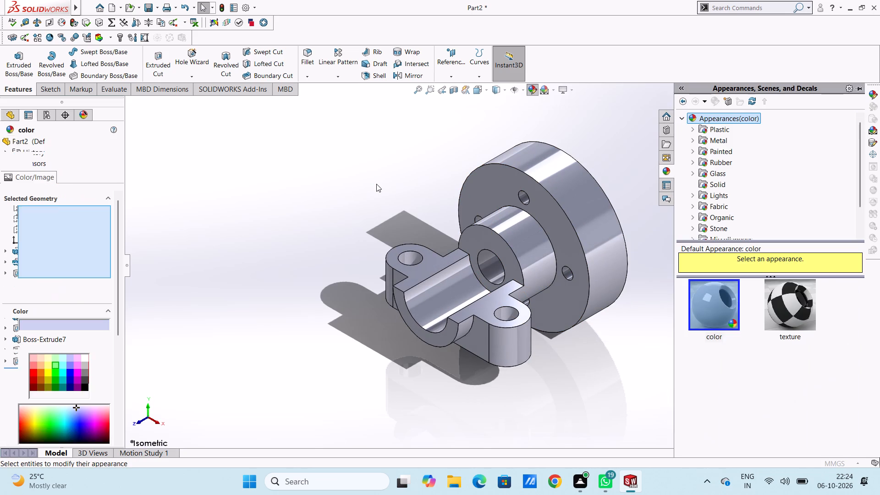
pyautogui.scroll(-2, 66, 381)
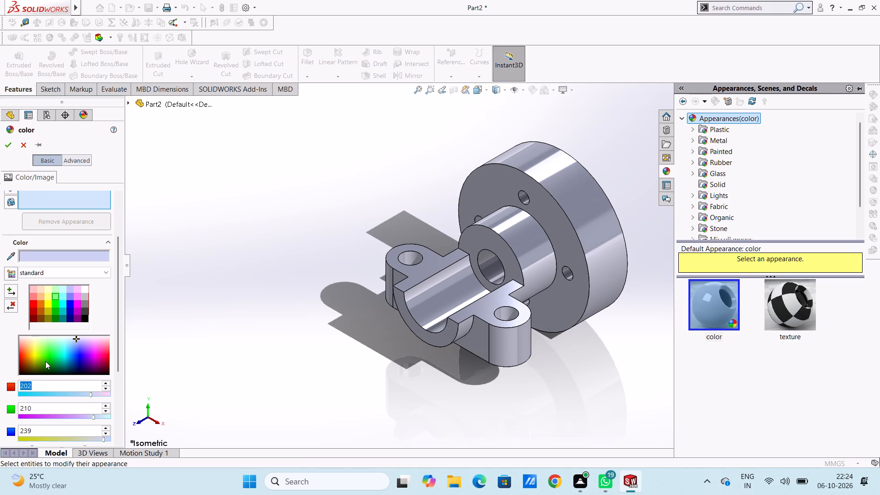
pyautogui.click(45, 361)
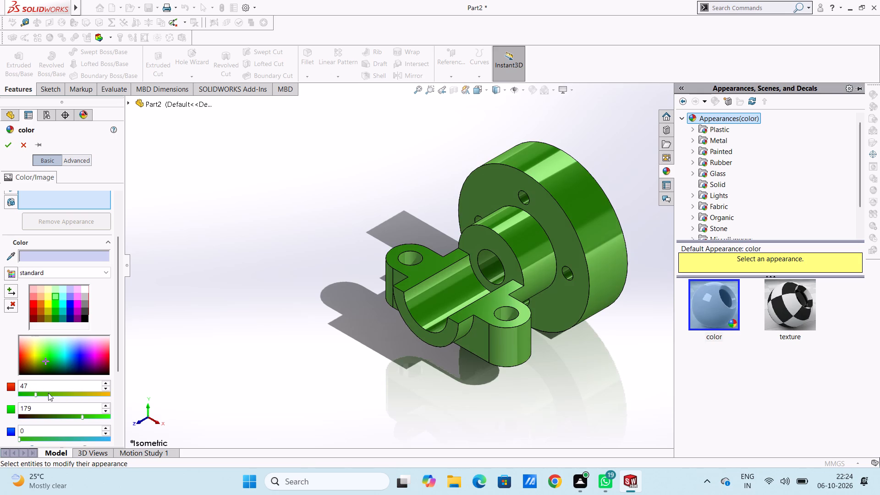
pyautogui.scroll(-1, 71, 378)
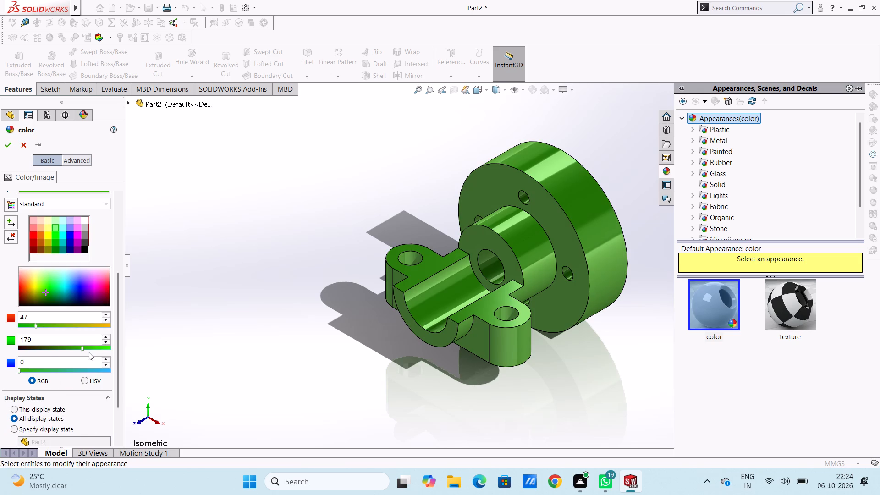
pyautogui.click(38, 344)
pyautogui.click(38, 349)
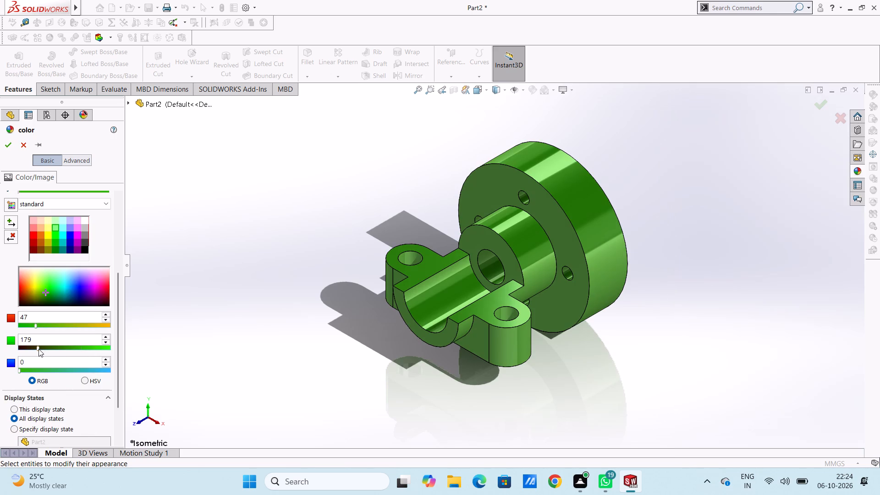
pyautogui.click(9, 145)
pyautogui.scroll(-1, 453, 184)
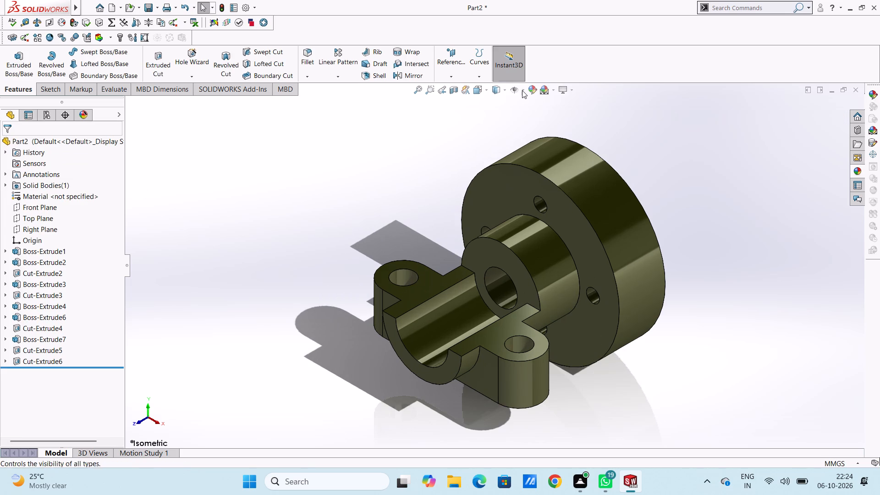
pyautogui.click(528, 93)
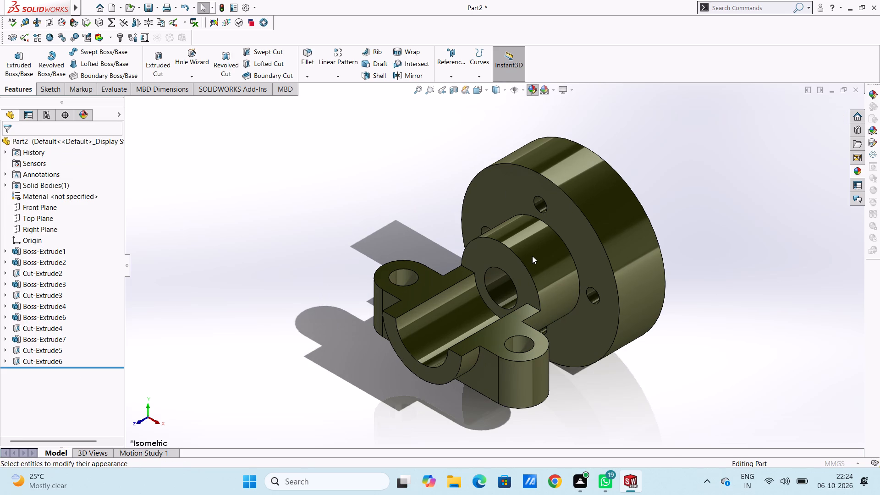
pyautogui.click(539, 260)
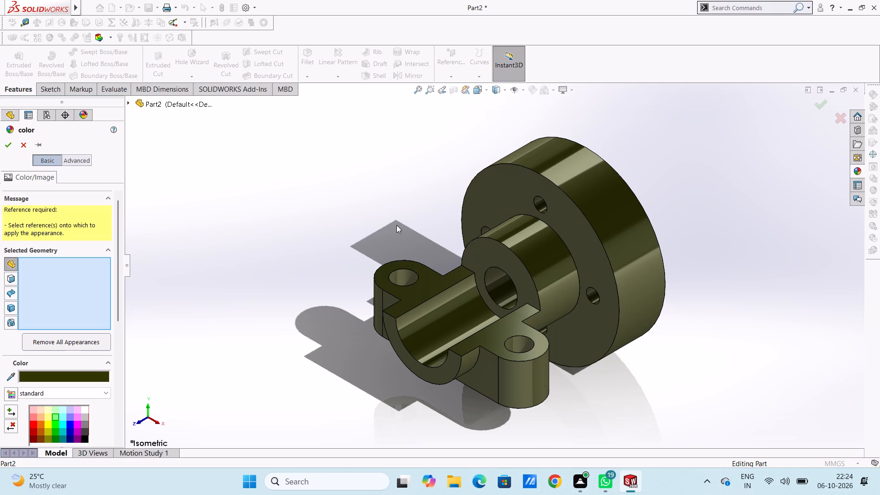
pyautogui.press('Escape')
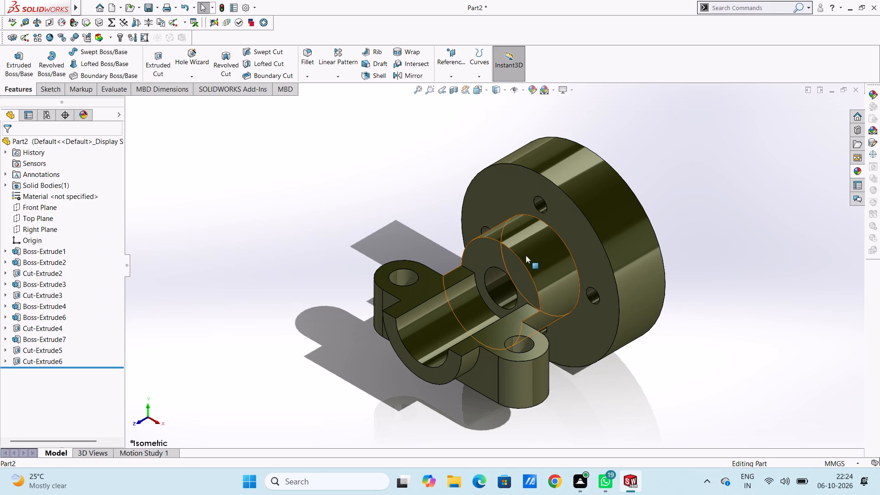
# Apply the standard palette's bright yellow to the boss's outer cylindrical face.
pyautogui.click(527, 250)
pyautogui.click(532, 91)
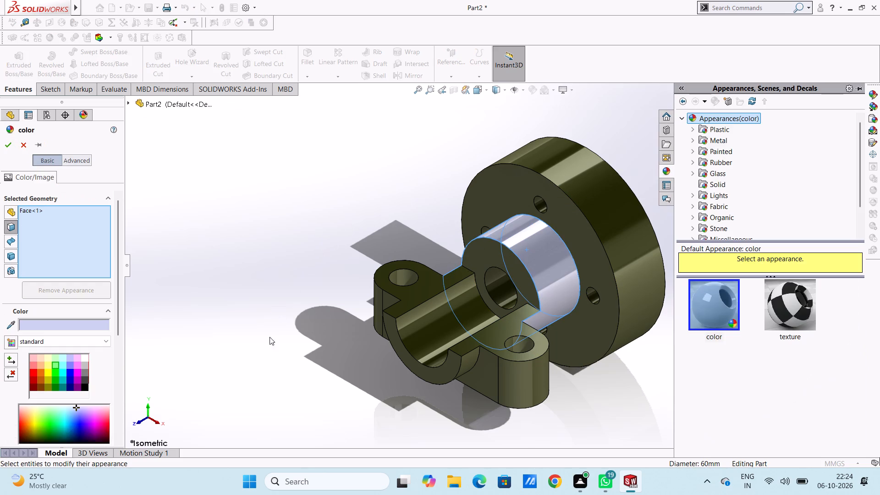
pyautogui.click(32, 366)
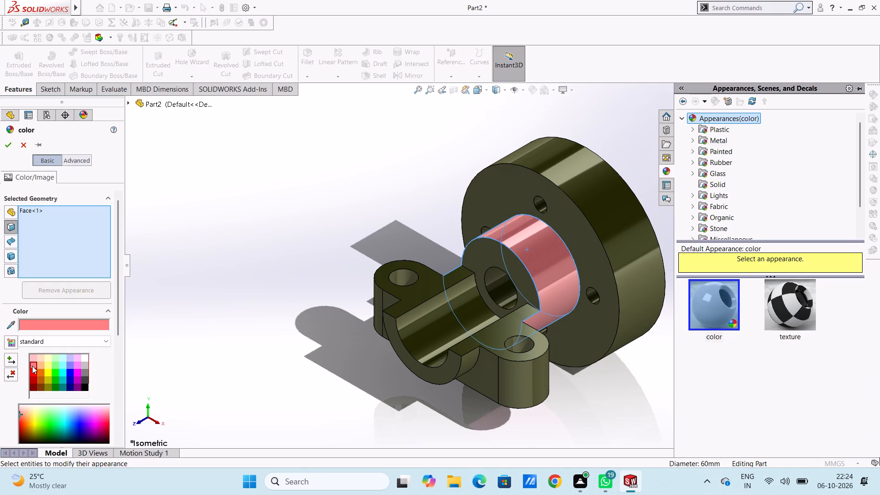
pyautogui.click(46, 373)
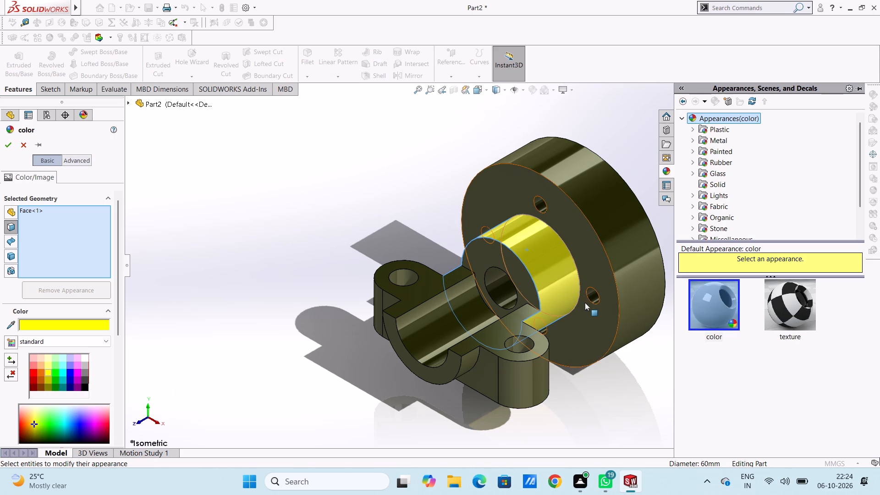
# Extend the bright yellow to the half-ring's outer and end faces, both lug top faces and the boss's front face.
pyautogui.scroll(-2, 585, 302)
pyautogui.click(405, 388)
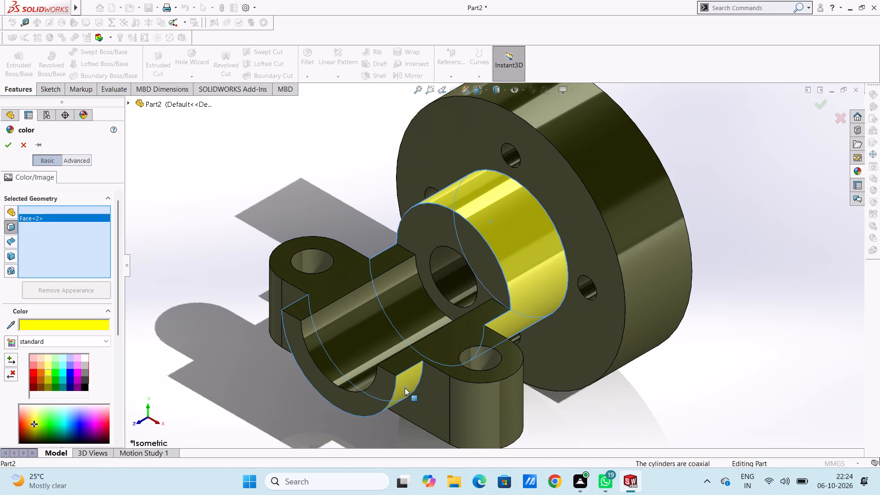
pyautogui.click(336, 286)
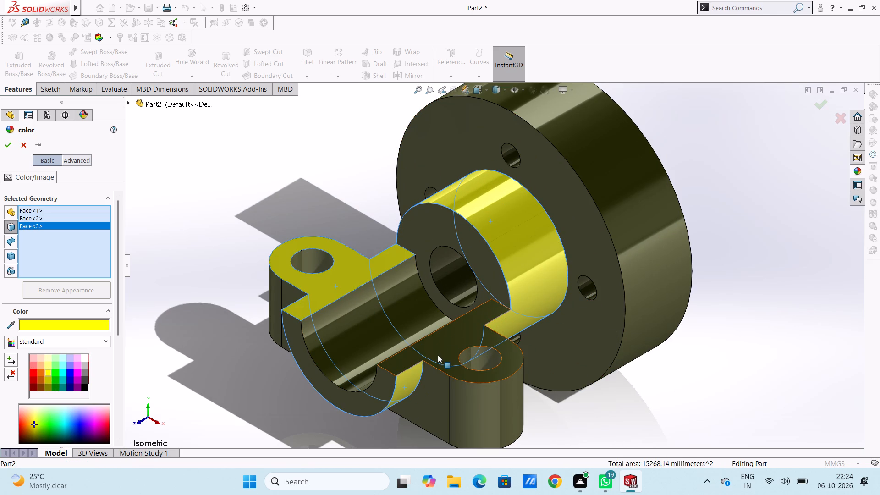
pyautogui.click(433, 349)
pyautogui.scroll(4, 434, 349)
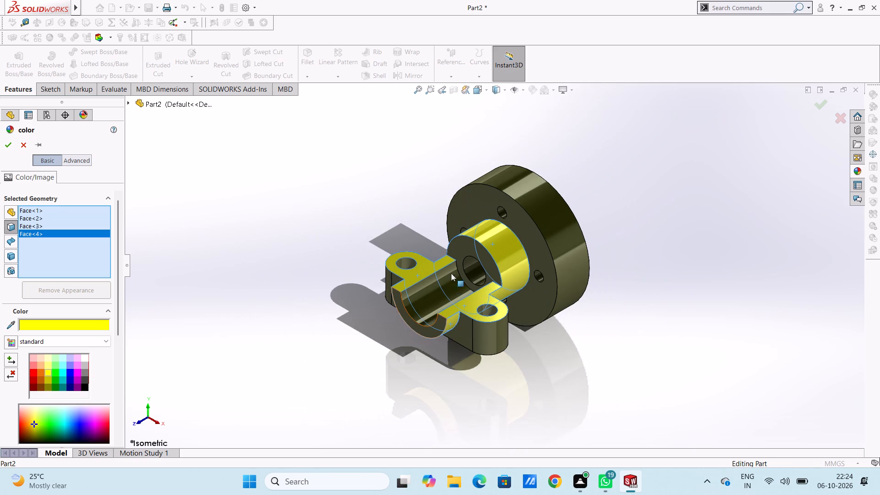
pyautogui.click(458, 248)
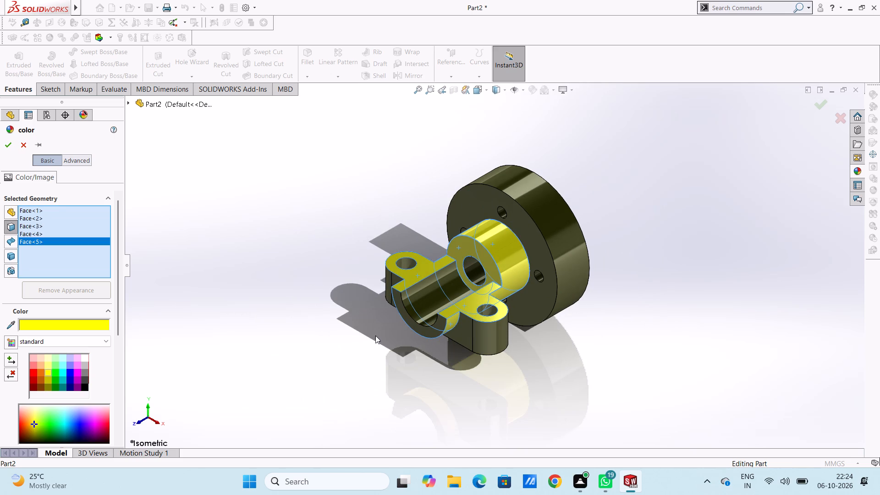
pyautogui.click(407, 322)
pyautogui.moveTo(403, 346); pyautogui.dragTo(422, 267, button='middle')
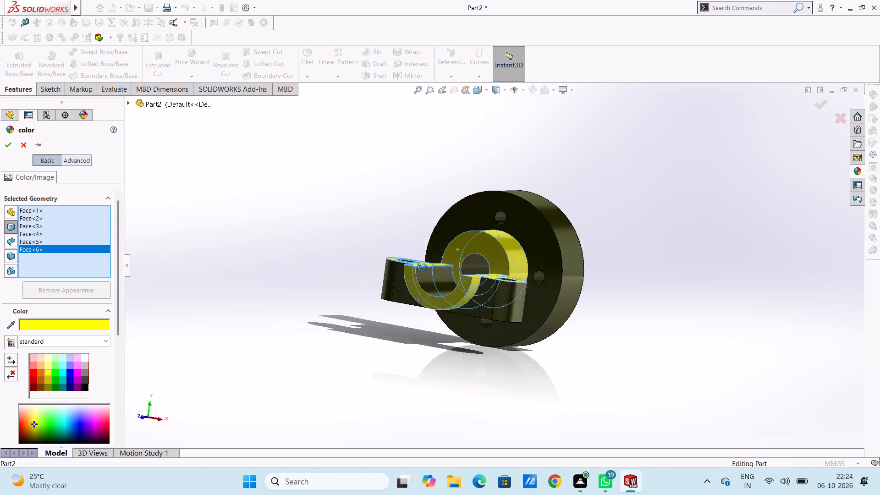
pyautogui.moveTo(422, 267); pyautogui.dragTo(409, 308, button='middle')
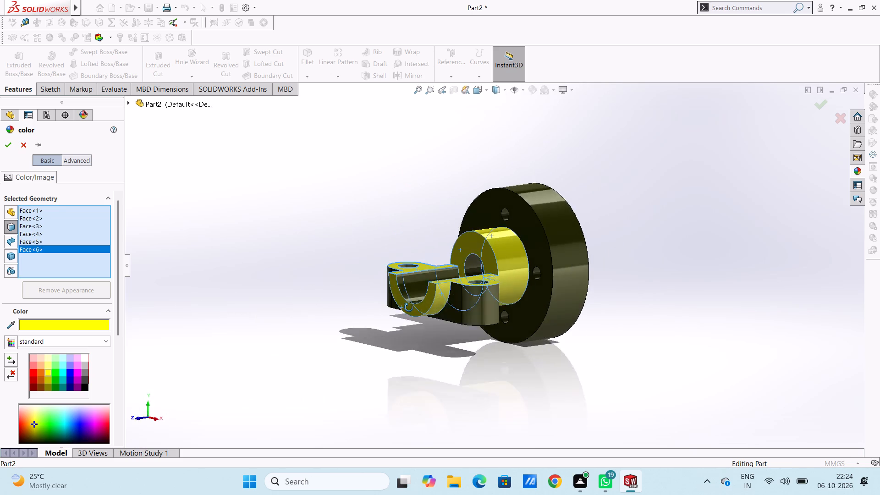
pyautogui.moveTo(409, 308); pyautogui.dragTo(443, 324, button='middle')
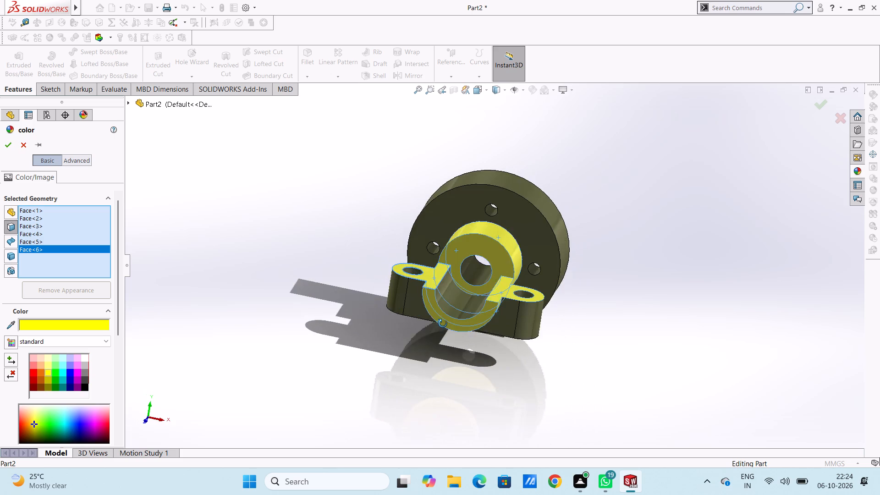
pyautogui.moveTo(443, 324); pyautogui.dragTo(413, 347, button='middle')
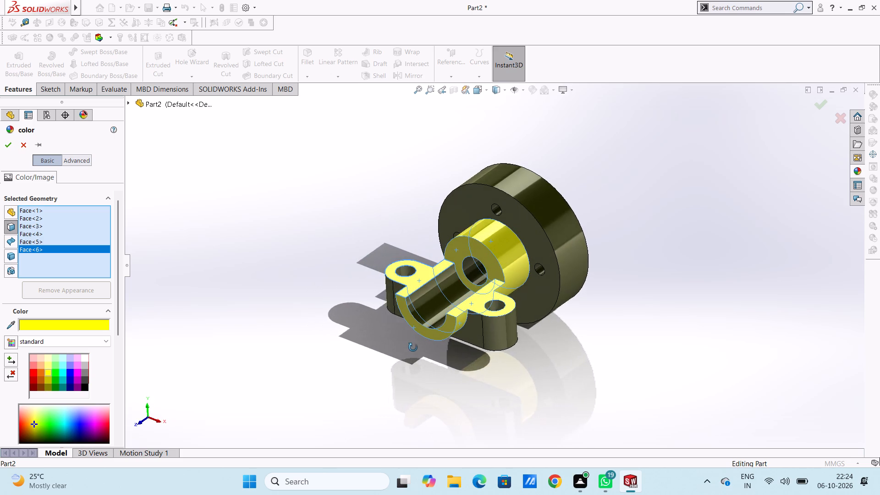
pyautogui.moveTo(413, 347); pyautogui.dragTo(428, 358, button='middle')
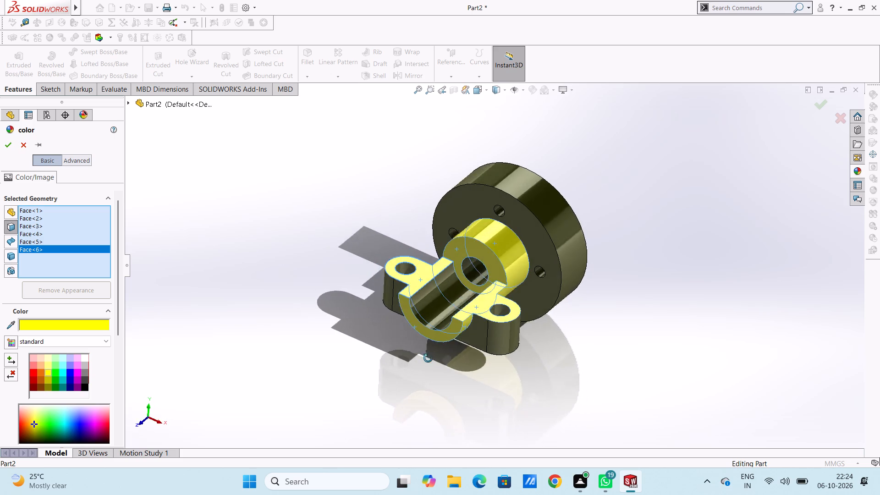
pyautogui.moveTo(428, 358); pyautogui.dragTo(419, 354, button='middle')
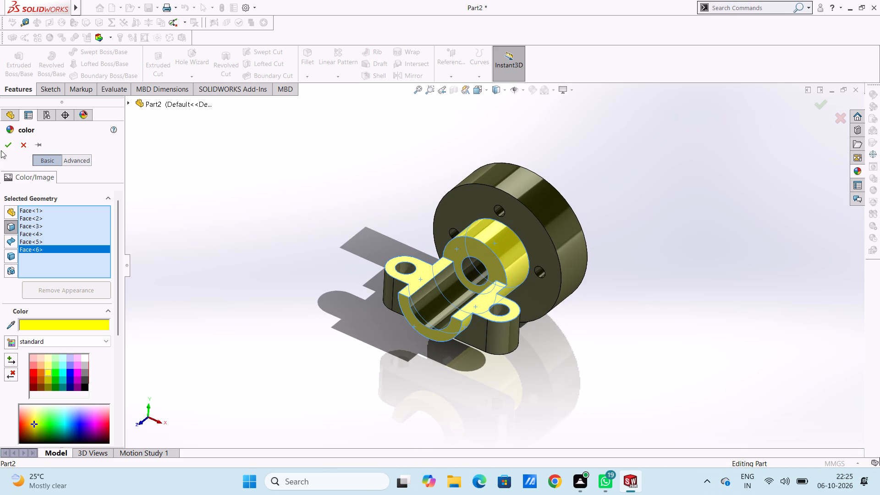
pyautogui.click(8, 145)
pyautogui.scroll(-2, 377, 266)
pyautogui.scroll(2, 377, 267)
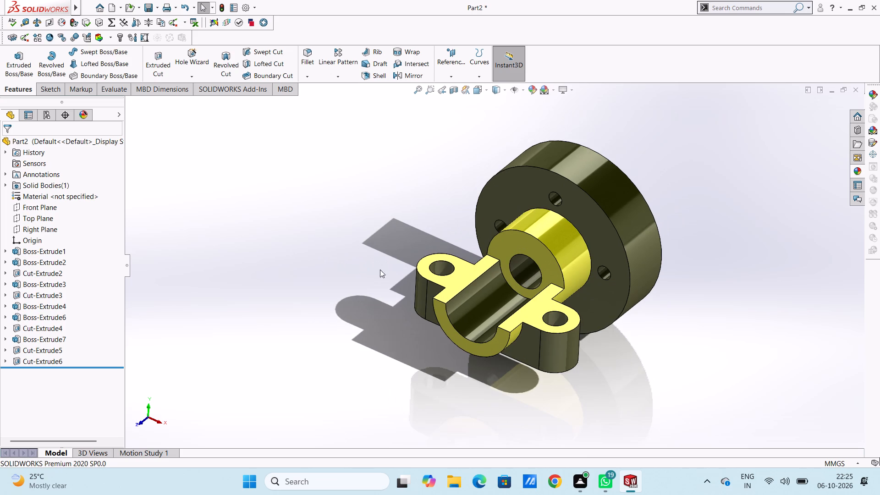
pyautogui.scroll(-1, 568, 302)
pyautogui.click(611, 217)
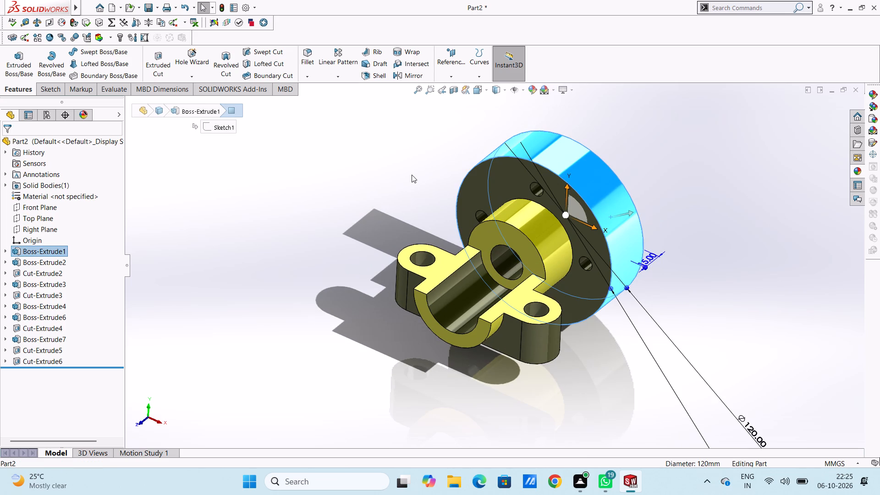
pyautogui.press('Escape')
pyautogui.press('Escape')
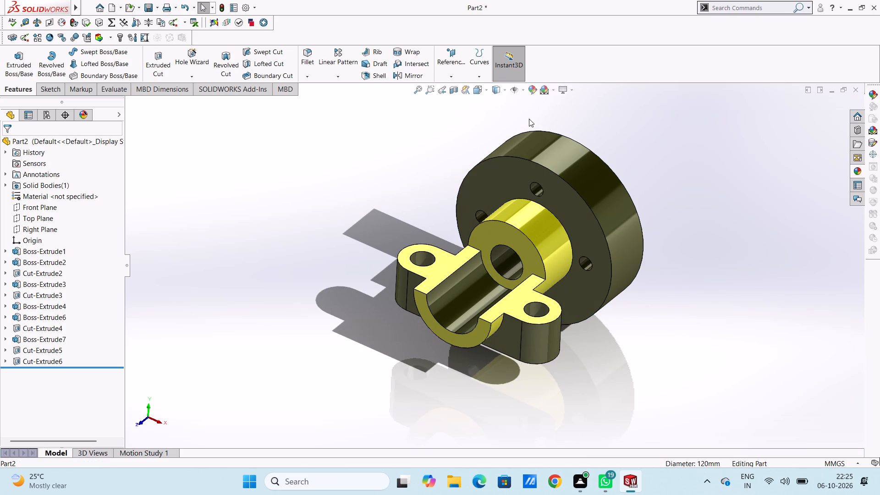
# Recolour the whole part crimson with RGB values 192, 0, 29.
pyautogui.click(532, 92)
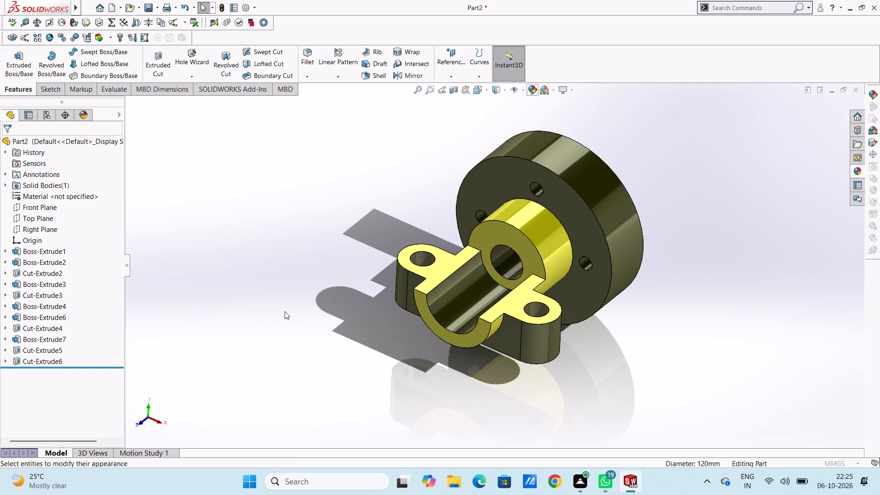
pyautogui.click(41, 374)
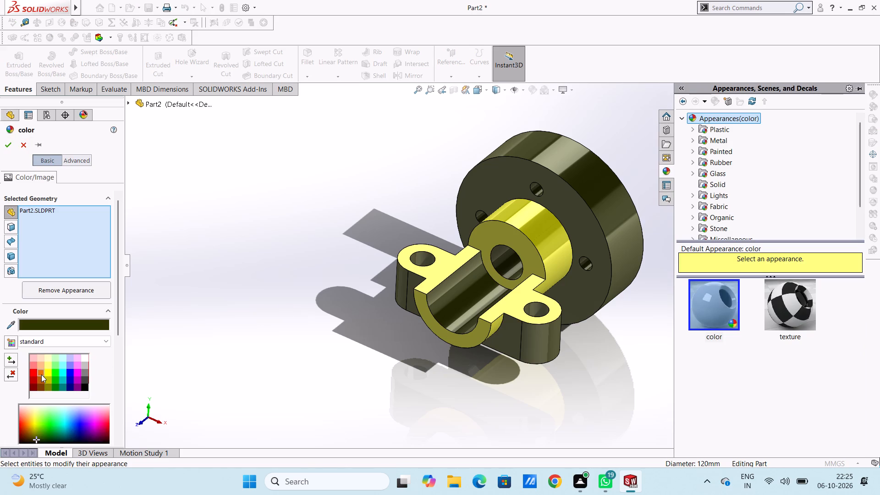
pyautogui.scroll(-2, 49, 378)
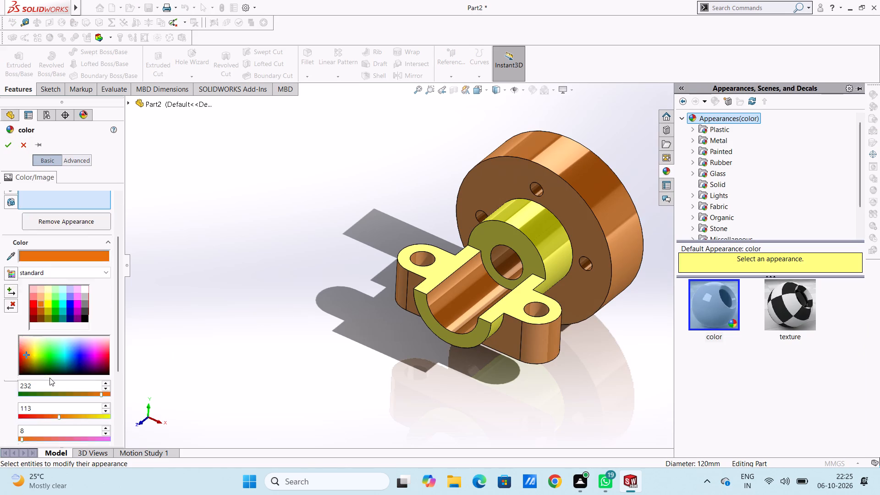
pyautogui.click(74, 295)
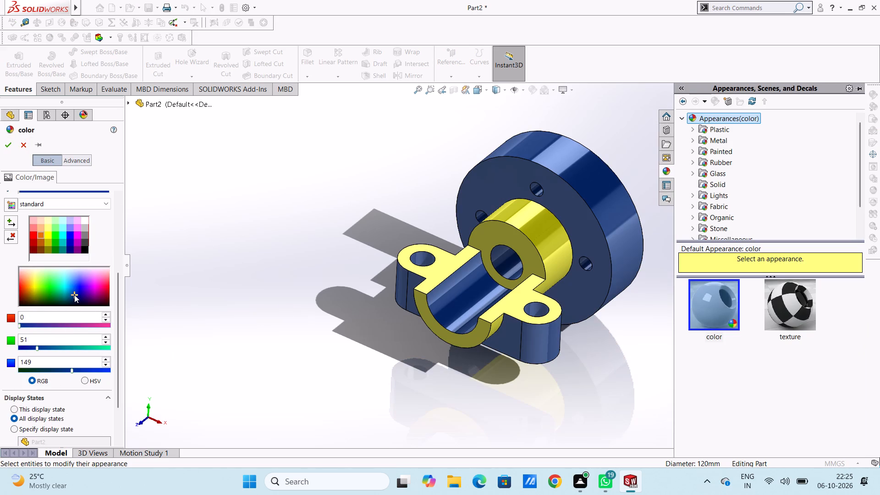
pyautogui.click(93, 280)
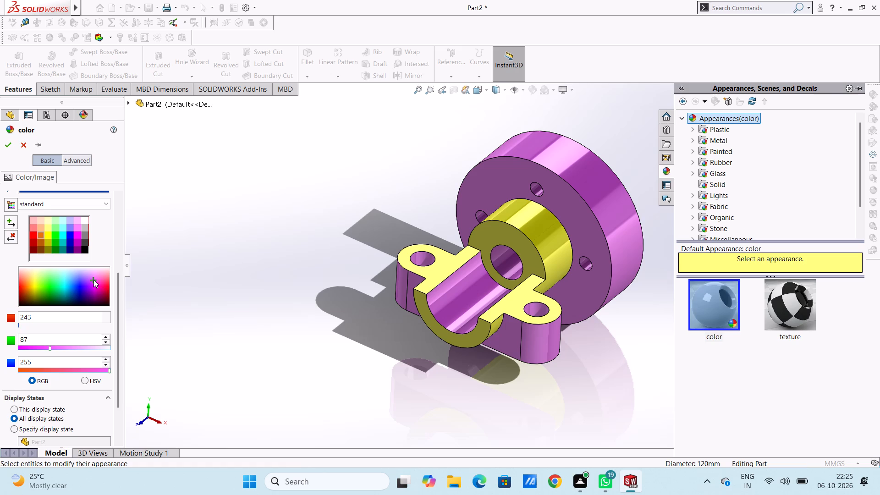
pyautogui.click(102, 280)
pyautogui.click(105, 288)
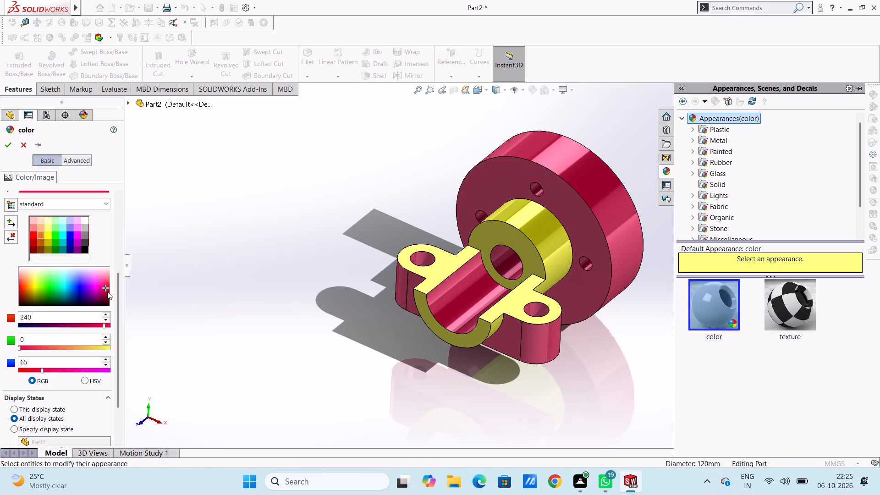
pyautogui.click(107, 291)
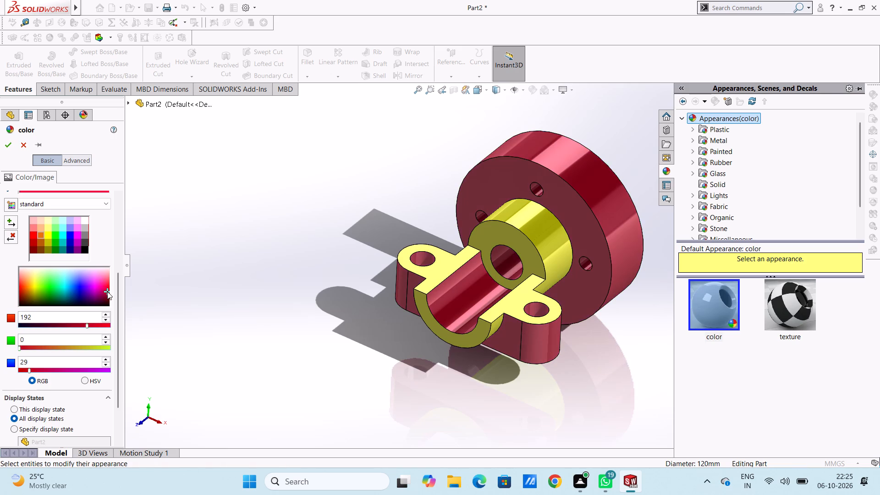
pyautogui.click(8, 144)
# Colour the lug block's flat front face green with RGB values 0, 143, 0.
pyautogui.scroll(-3, 511, 221)
pyautogui.scroll(3, 541, 221)
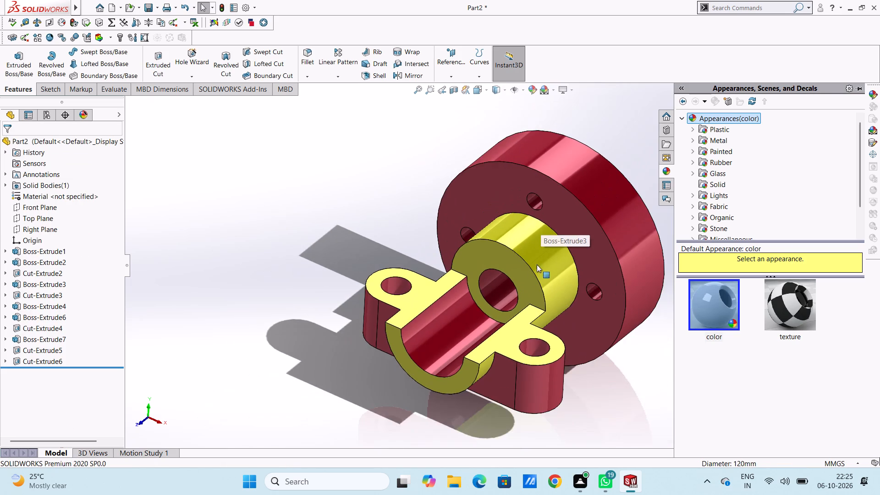
pyautogui.scroll(-1, 489, 368)
pyautogui.scroll(2, 489, 368)
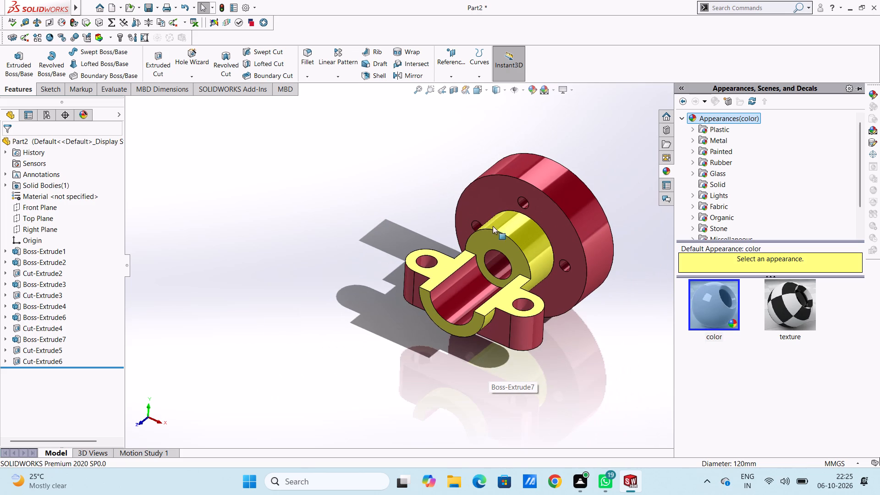
pyautogui.scroll(1, 514, 196)
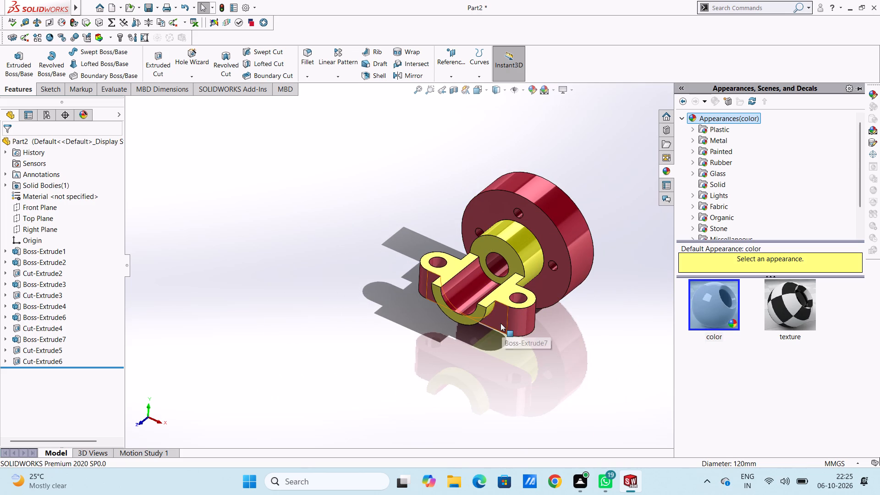
pyautogui.click(500, 323)
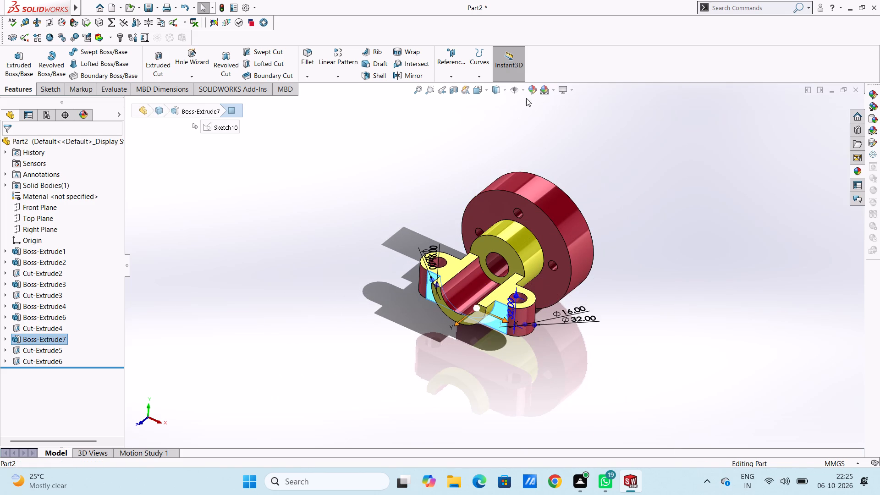
pyautogui.click(529, 93)
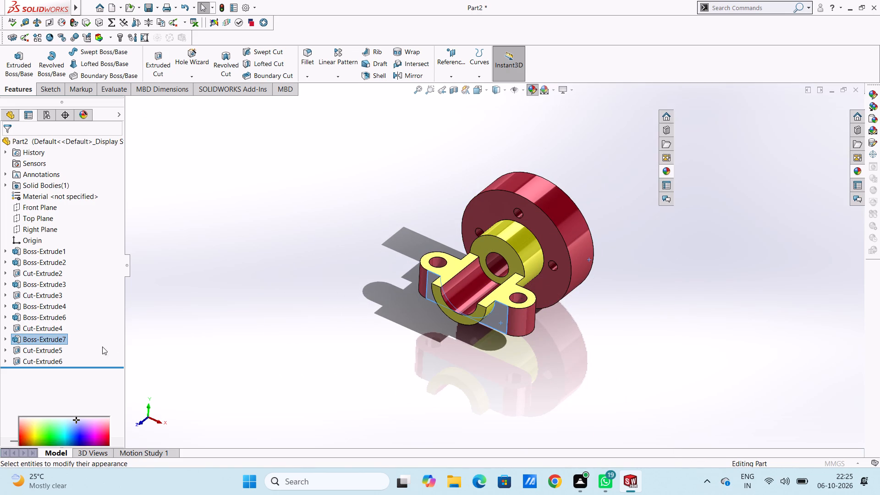
pyautogui.click(51, 369)
pyautogui.click(53, 379)
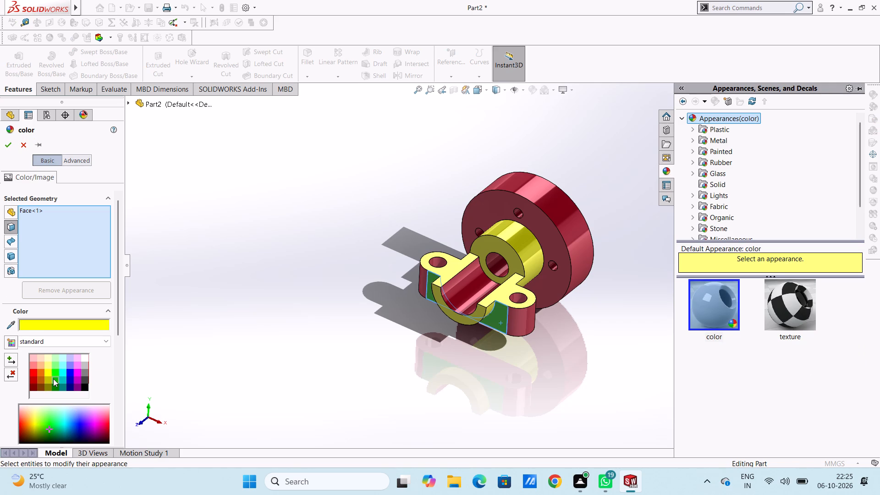
pyautogui.scroll(-2, 54, 379)
pyautogui.click(58, 348)
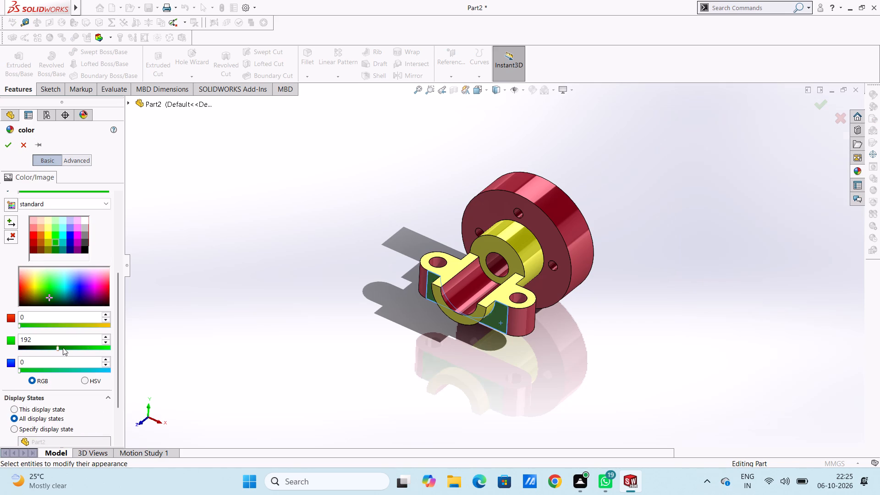
pyautogui.click(67, 346)
pyautogui.click(70, 347)
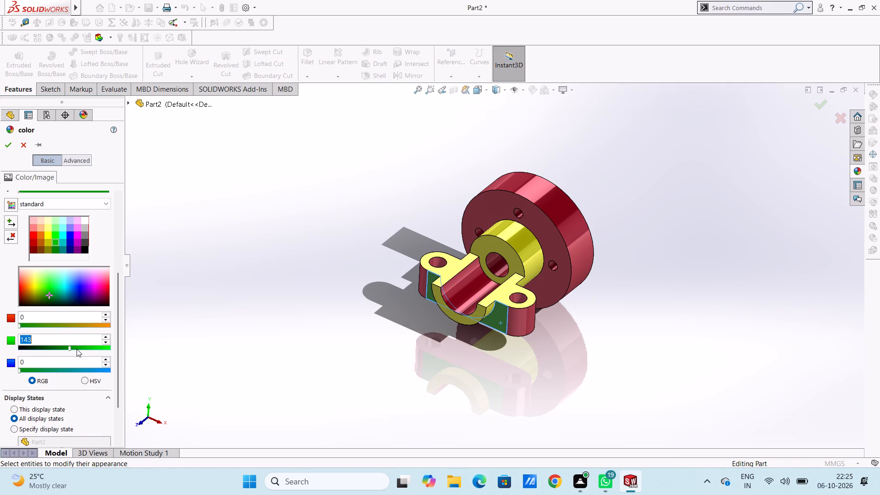
# Extend the green to both rounded lug ends, the underside and the rear face of the lug block.
pyautogui.scroll(-4, 494, 291)
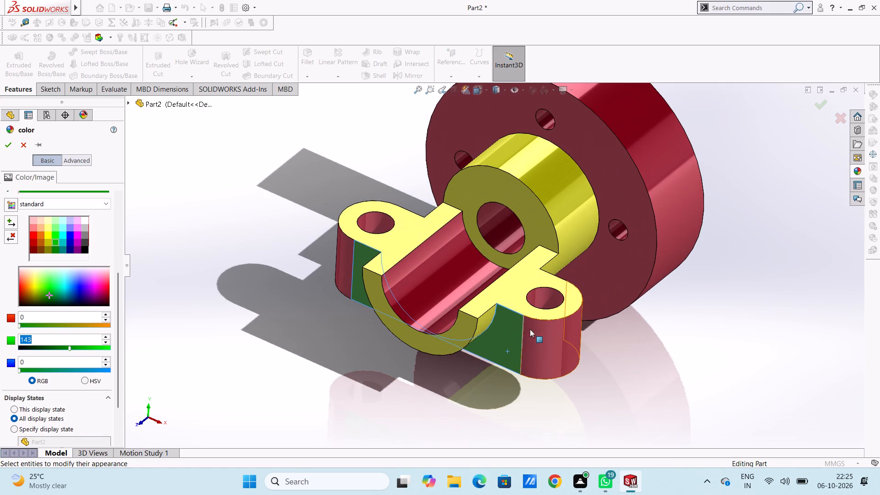
pyautogui.click(552, 339)
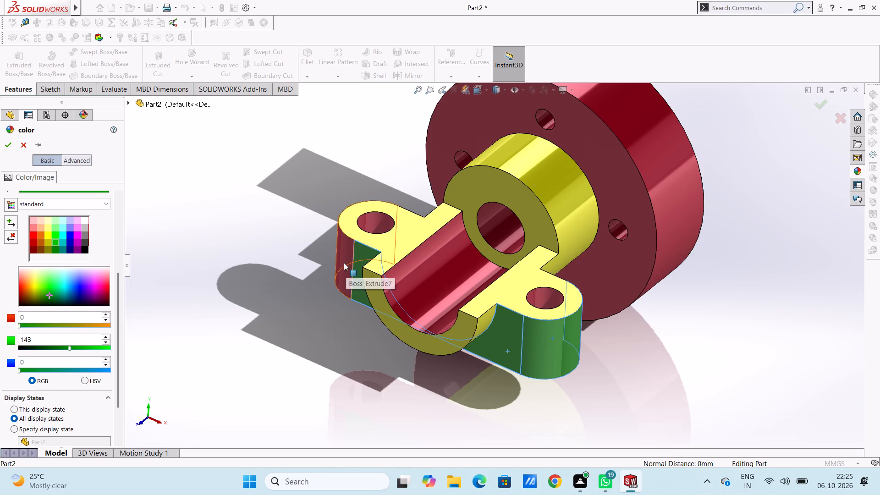
pyautogui.click(344, 262)
pyautogui.moveTo(341, 342); pyautogui.dragTo(413, 237, button='middle')
pyautogui.click(337, 355)
pyautogui.moveTo(485, 261); pyautogui.dragTo(511, 269, button='middle')
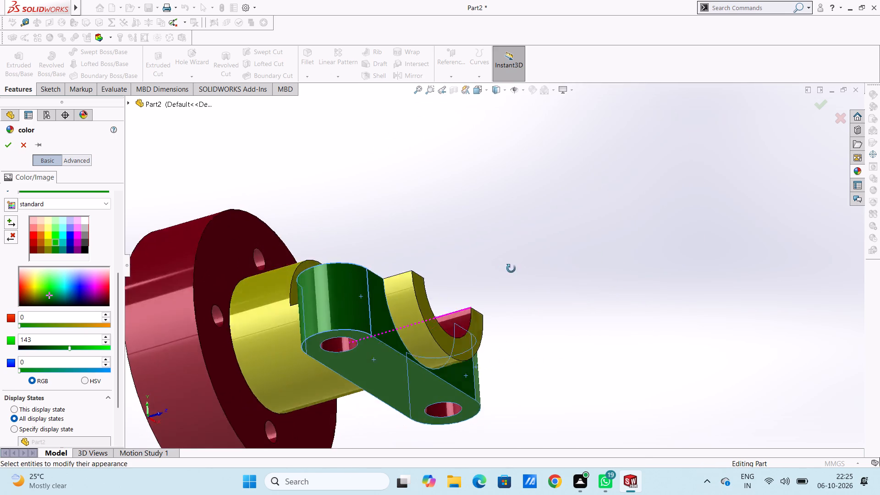
pyautogui.moveTo(511, 269); pyautogui.dragTo(577, 280, button='middle')
pyautogui.click(484, 351)
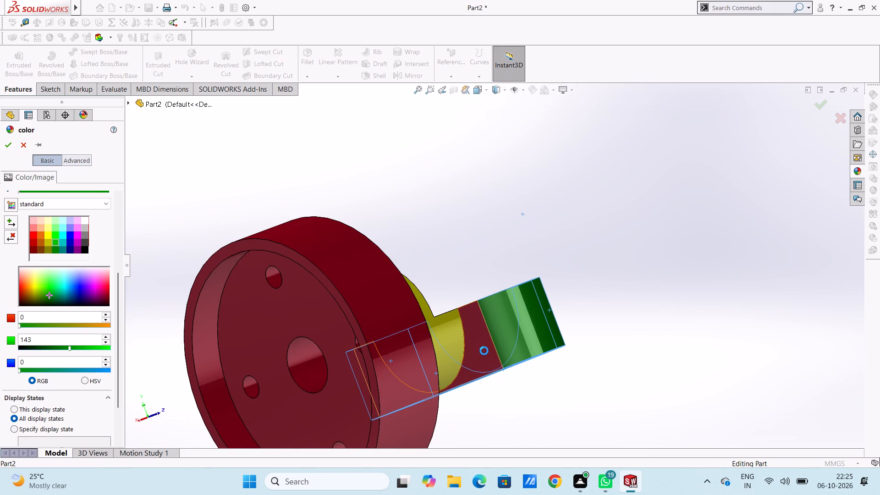
pyautogui.moveTo(650, 268); pyautogui.dragTo(566, 324, button='middle')
pyautogui.scroll(4, 563, 327)
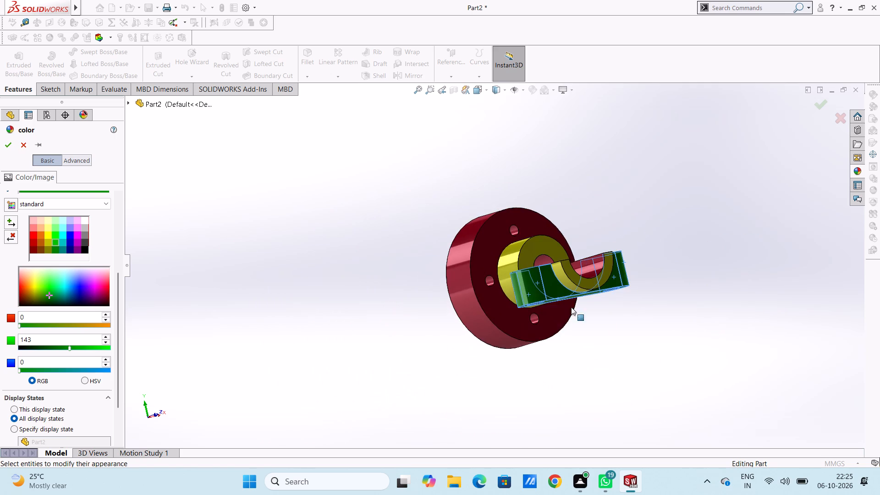
pyautogui.moveTo(716, 222); pyautogui.dragTo(666, 335, button='middle')
pyautogui.click(8, 146)
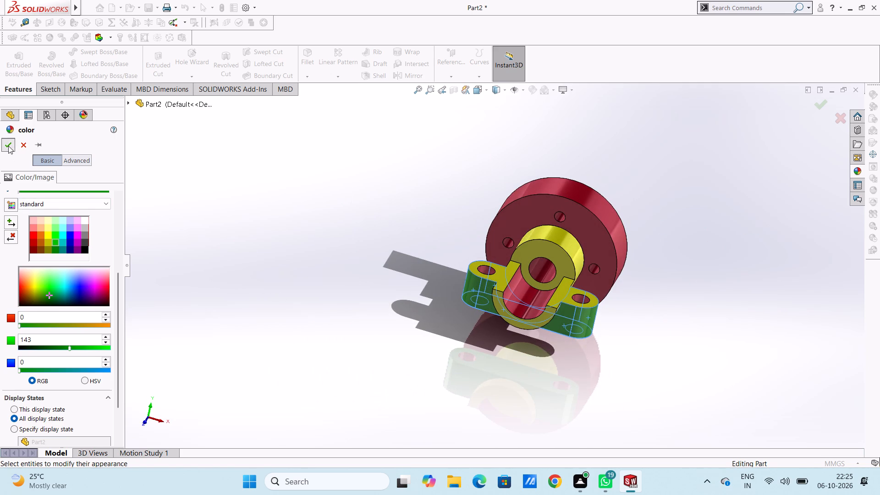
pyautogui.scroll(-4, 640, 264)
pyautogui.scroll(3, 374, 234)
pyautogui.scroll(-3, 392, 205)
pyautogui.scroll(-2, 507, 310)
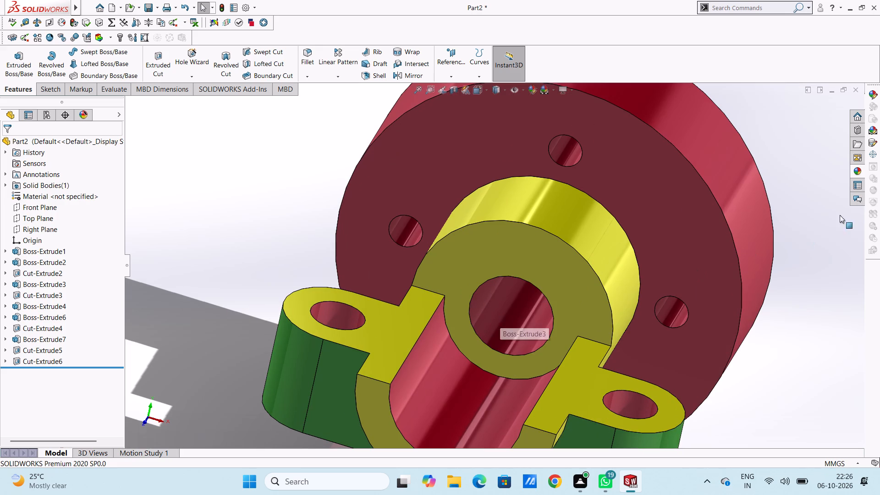
# Apply the chromium plate metal appearance to the half-ring's concave inner face only.
pyautogui.click(858, 171)
pyautogui.scroll(4, 511, 366)
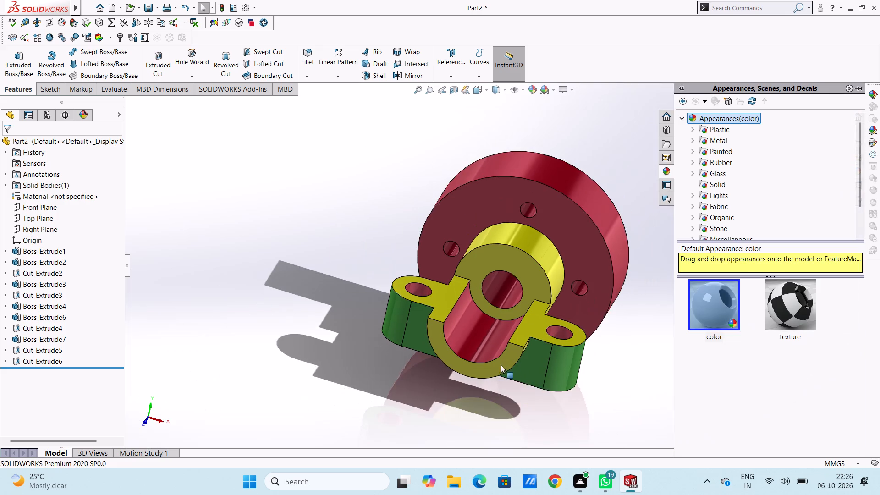
pyautogui.scroll(-4, 475, 358)
pyautogui.click(710, 139)
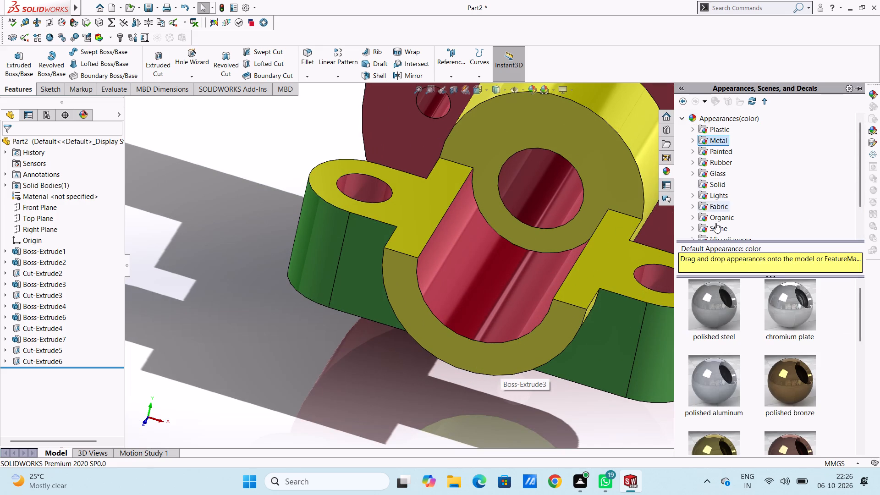
pyautogui.moveTo(788, 304); pyautogui.dragTo(495, 303)
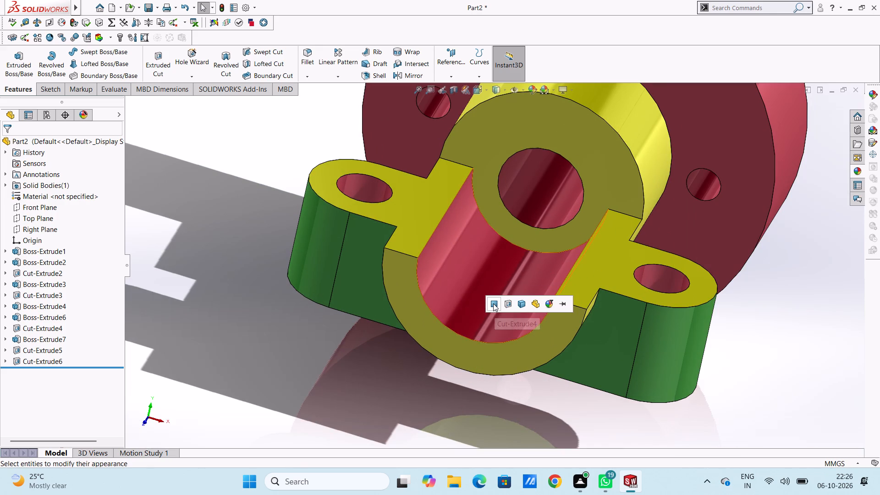
pyautogui.click(493, 303)
# Apply the chromium plate appearance to the inner face of the boss's central bore.
pyautogui.scroll(3, 502, 217)
pyautogui.scroll(-6, 488, 205)
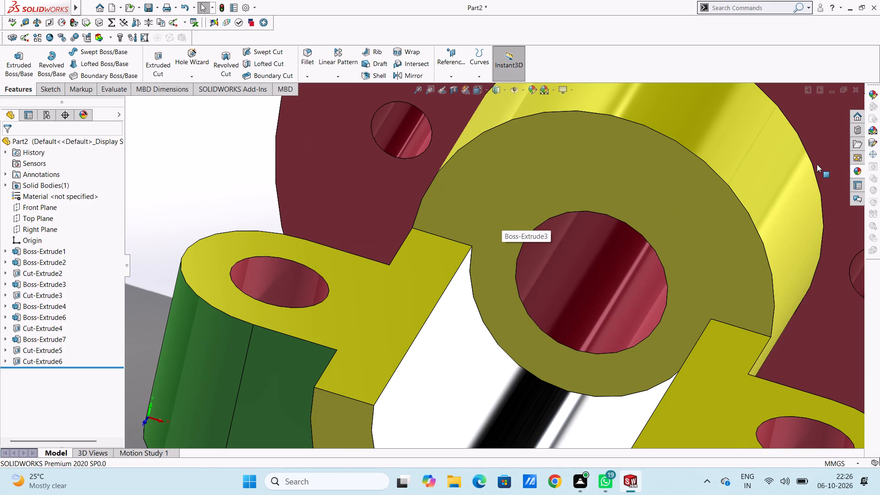
pyautogui.click(855, 173)
pyautogui.moveTo(786, 299); pyautogui.dragTo(634, 278)
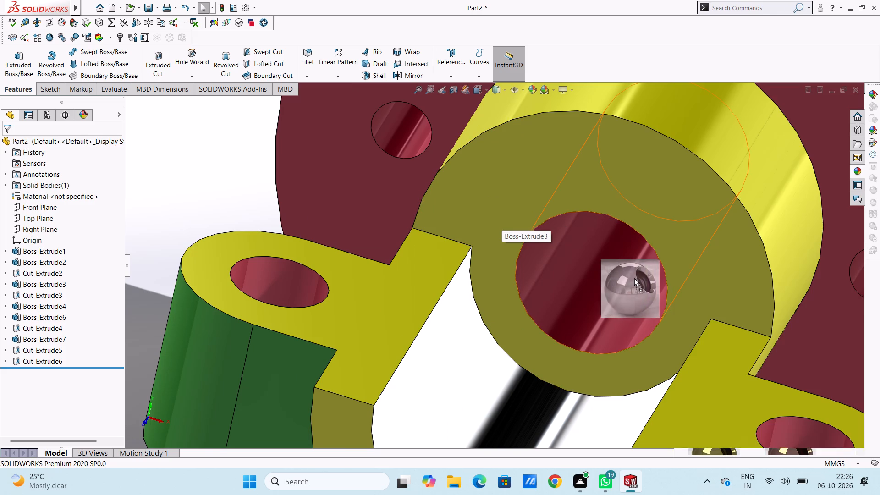
pyautogui.moveTo(634, 278); pyautogui.dragTo(592, 278)
pyautogui.click(592, 278)
# Apply the chromium plate appearance to the inner face of the hole in the +X side lug.
pyautogui.scroll(5, 580, 293)
pyautogui.scroll(4, 548, 315)
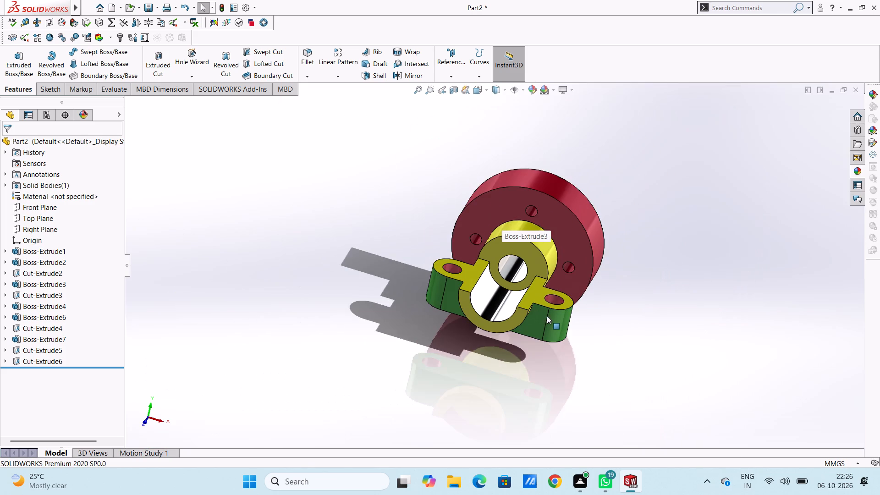
pyautogui.scroll(-4, 544, 318)
pyautogui.moveTo(555, 250); pyautogui.dragTo(549, 272, button='middle')
pyautogui.scroll(-5, 543, 281)
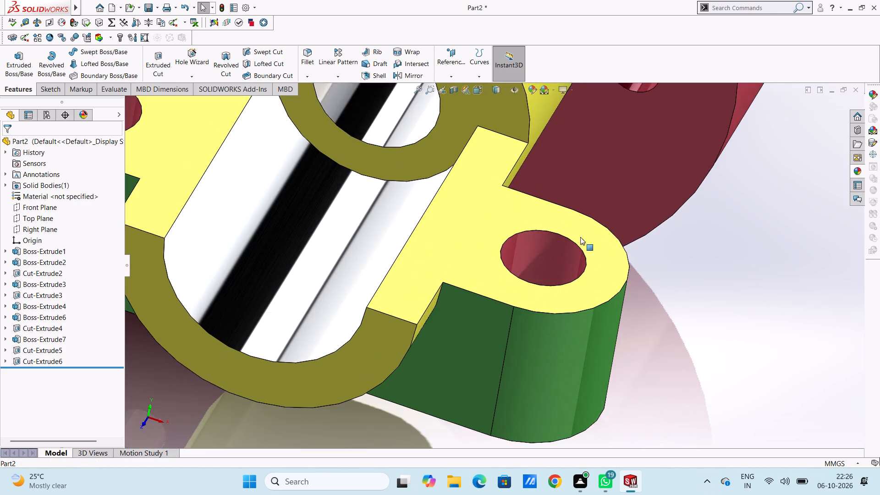
pyautogui.click(851, 172)
pyautogui.moveTo(799, 300); pyautogui.dragTo(644, 275)
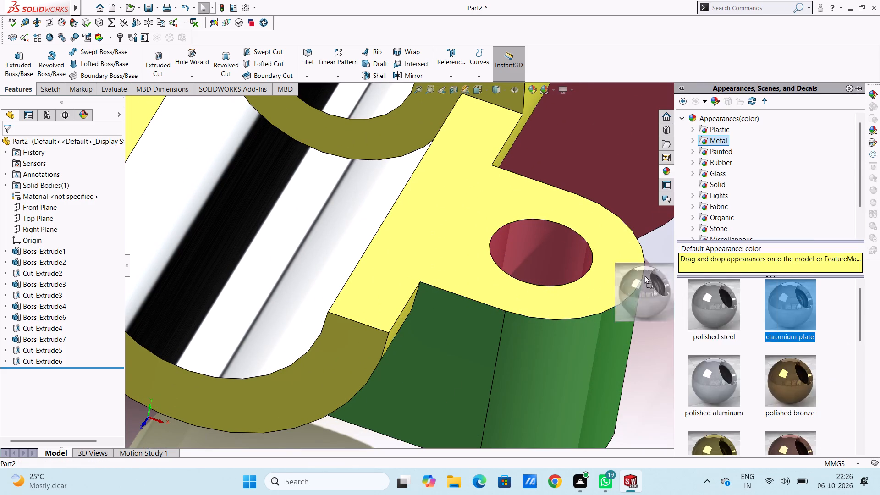
pyautogui.moveTo(644, 275); pyautogui.dragTo(572, 252)
pyautogui.click(572, 252)
# Apply the chromium plate appearance to the inner face of the hole in the opposite side lug.
pyautogui.scroll(5, 515, 251)
pyautogui.scroll(2, 432, 231)
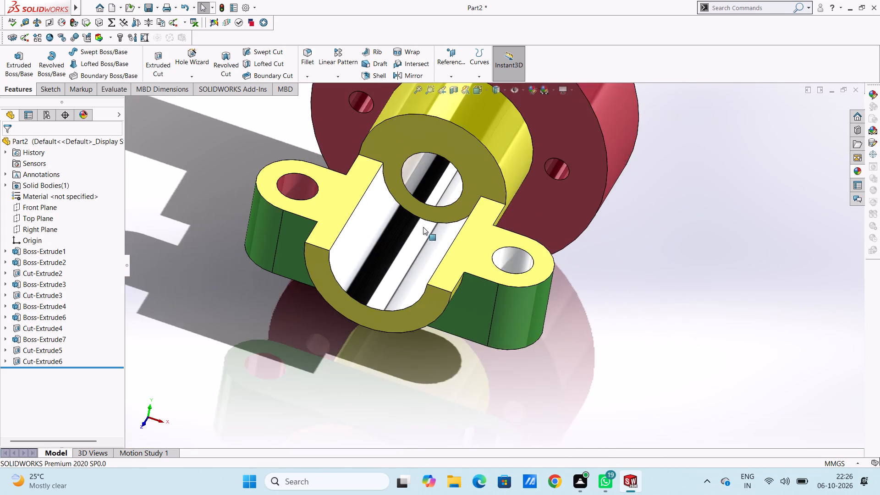
pyautogui.scroll(2, 423, 227)
pyautogui.scroll(-9, 400, 229)
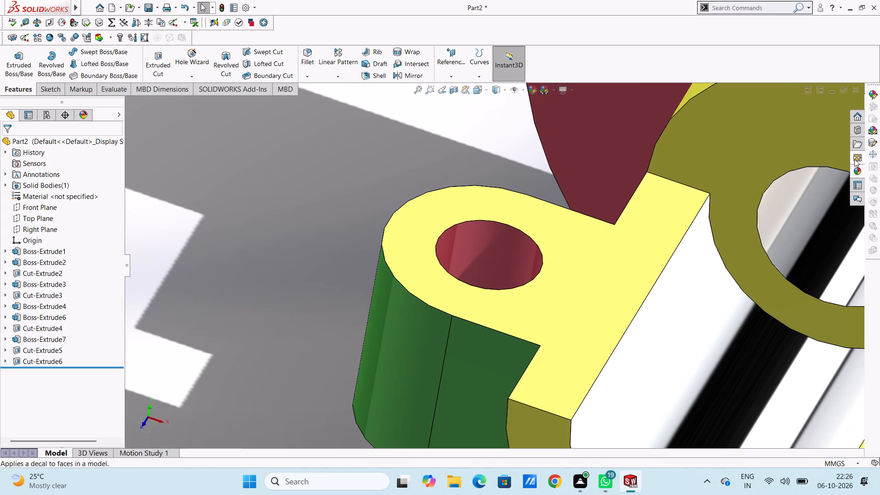
pyautogui.click(855, 173)
pyautogui.moveTo(803, 308); pyautogui.dragTo(501, 253)
pyautogui.click(501, 253)
# Apply the chromium plate appearance to the whole Cut-Extrude2 feature, covering the flange's bolt holes.
pyautogui.scroll(11, 500, 253)
pyautogui.moveTo(471, 304); pyautogui.dragTo(475, 304, button='middle')
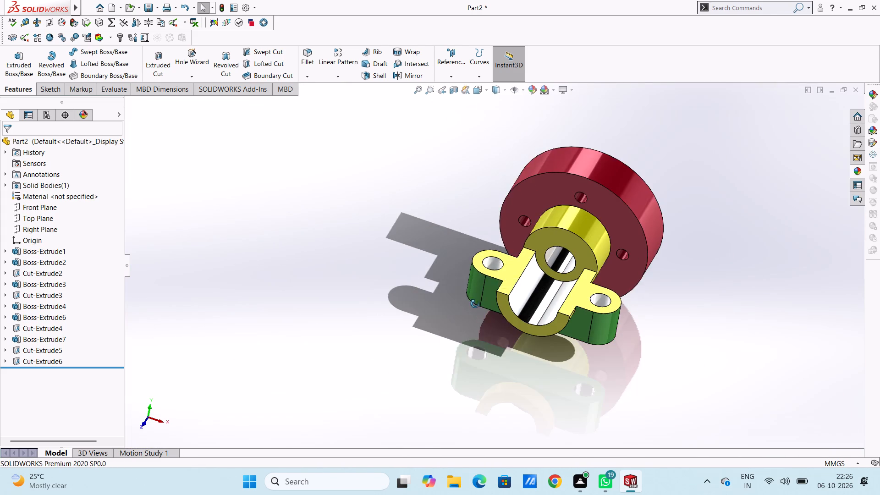
pyautogui.moveTo(475, 304); pyautogui.dragTo(497, 275, button='middle')
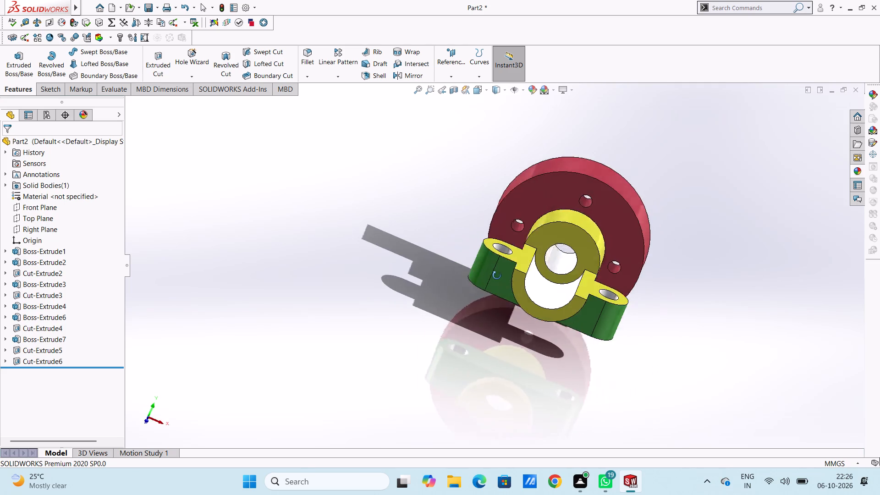
pyautogui.moveTo(497, 275); pyautogui.dragTo(458, 284, button='middle')
pyautogui.scroll(-9, 567, 203)
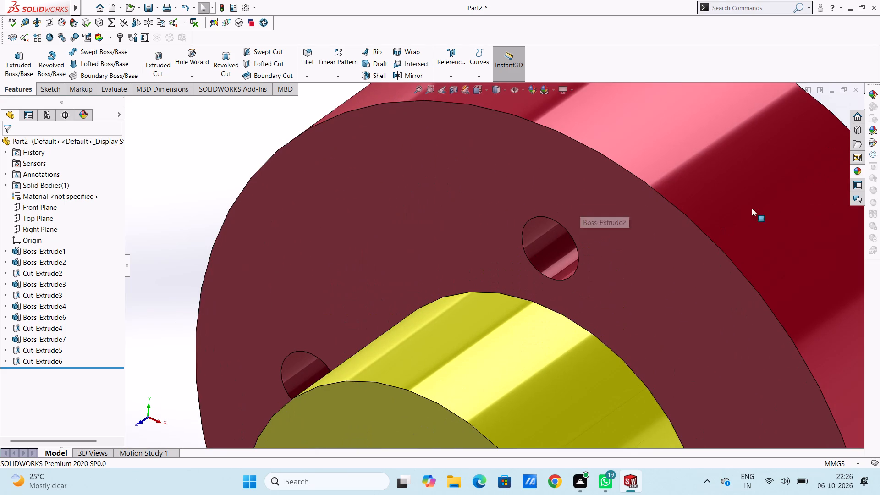
pyautogui.click(858, 169)
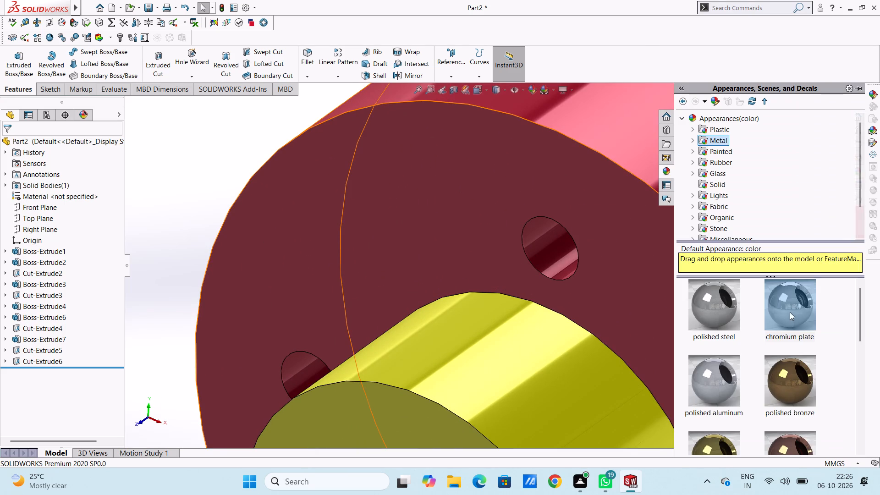
pyautogui.moveTo(790, 312); pyautogui.dragTo(539, 248)
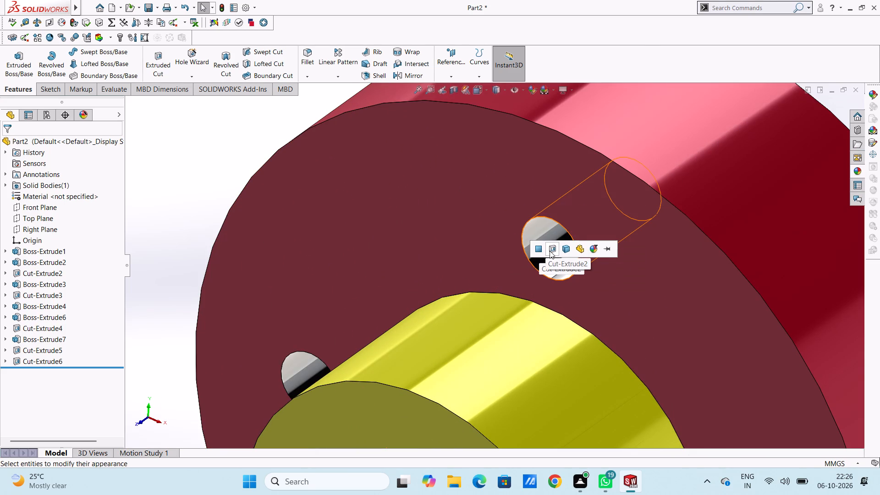
pyautogui.click(550, 251)
# Apply the chromium plate appearance to the flat recessed face on the flange's rear side.
pyautogui.scroll(10, 550, 251)
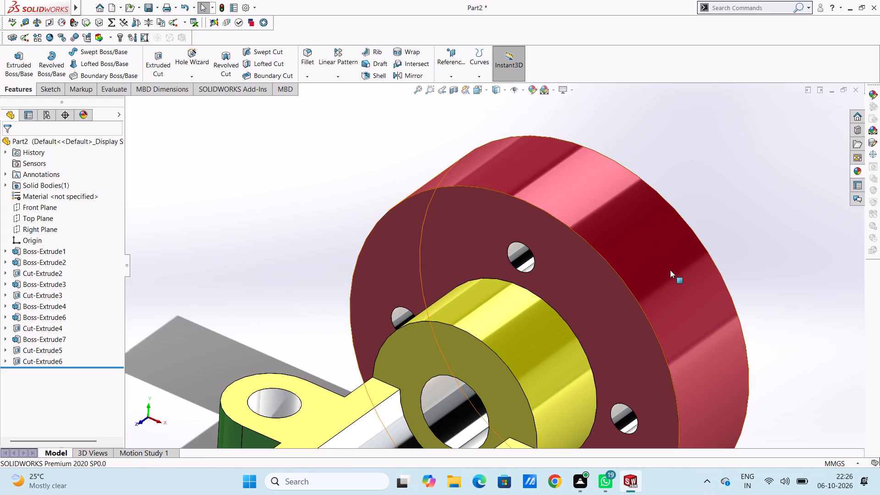
pyautogui.scroll(6, 669, 264)
pyautogui.moveTo(673, 257); pyautogui.dragTo(617, 373, button='middle')
pyautogui.scroll(-5, 594, 338)
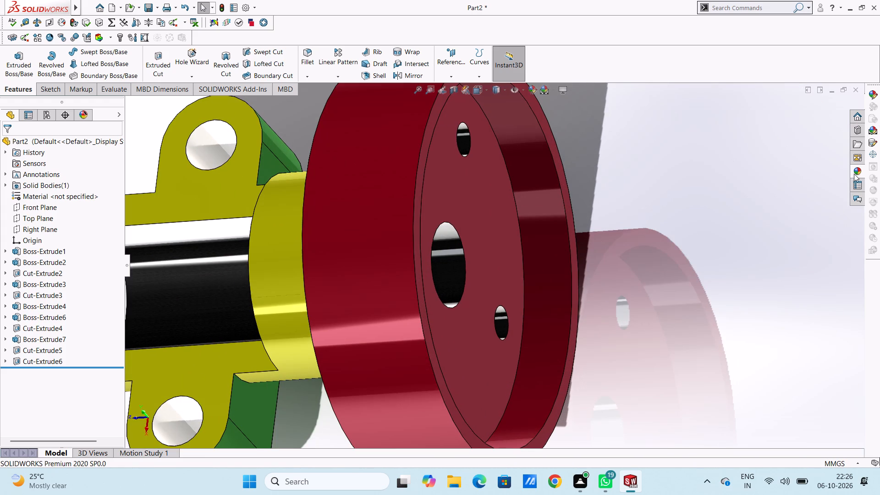
pyautogui.click(854, 172)
pyautogui.moveTo(788, 300); pyautogui.dragTo(784, 300)
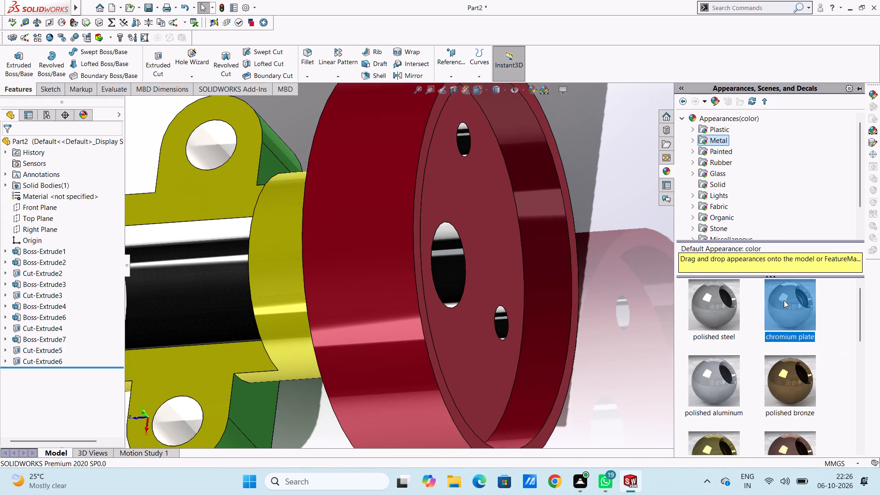
pyautogui.moveTo(784, 300); pyautogui.dragTo(504, 238)
pyautogui.click(496, 238)
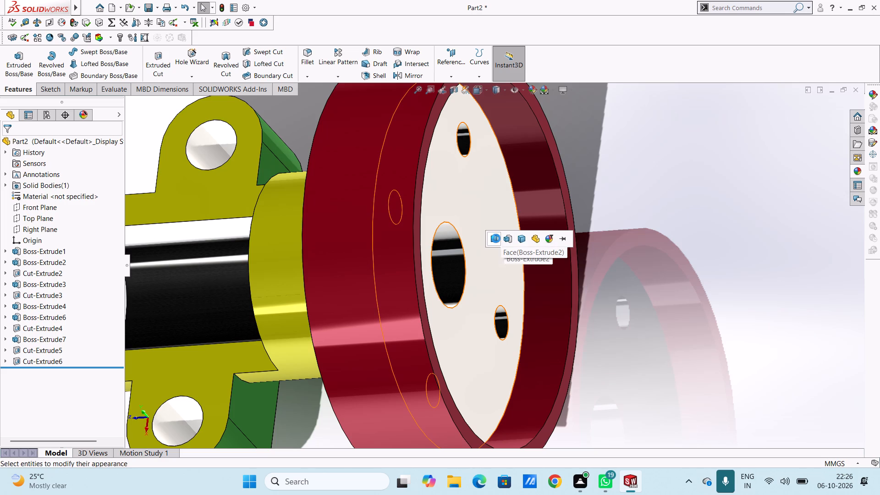
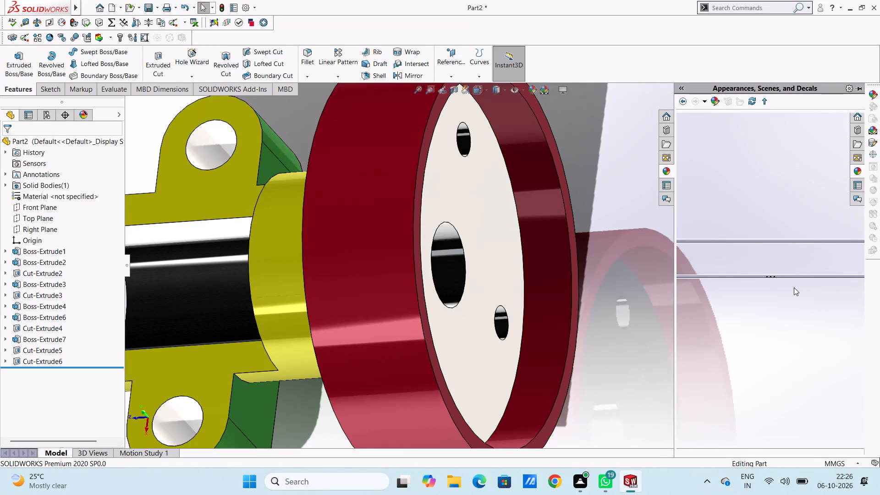
# Apply the chromium plate appearance to the inner cylindrical wall of the recess on the flange's rear side.
pyautogui.moveTo(792, 297); pyautogui.dragTo(545, 234)
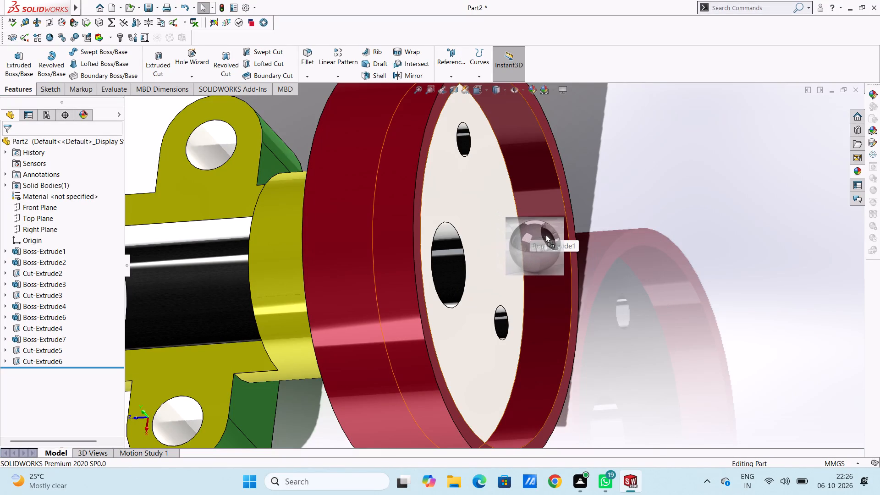
pyautogui.moveTo(545, 234); pyautogui.dragTo(546, 235)
pyautogui.click(546, 235)
pyautogui.scroll(5, 665, 243)
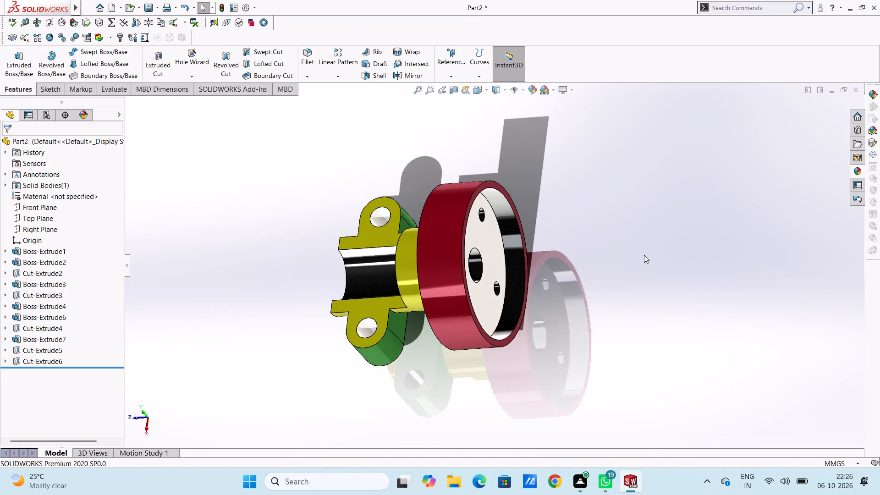
pyautogui.press('Escape')
pyautogui.press('Escape')
pyautogui.hotkey('ctrl', '7')
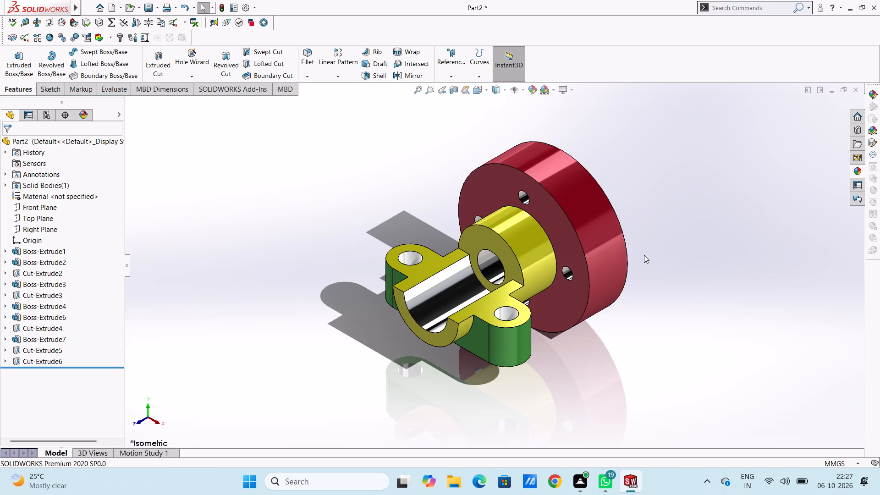
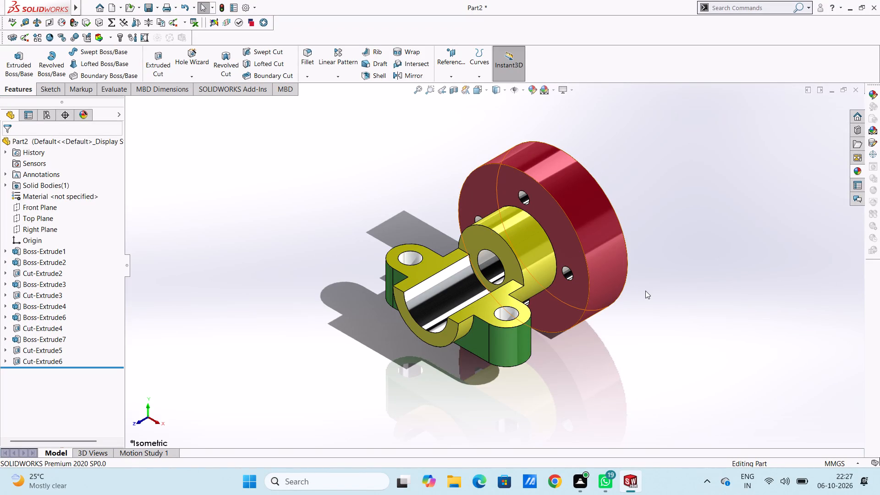
# Clear the flange selection and show the whole part in the isometric view.
pyautogui.press('Escape')
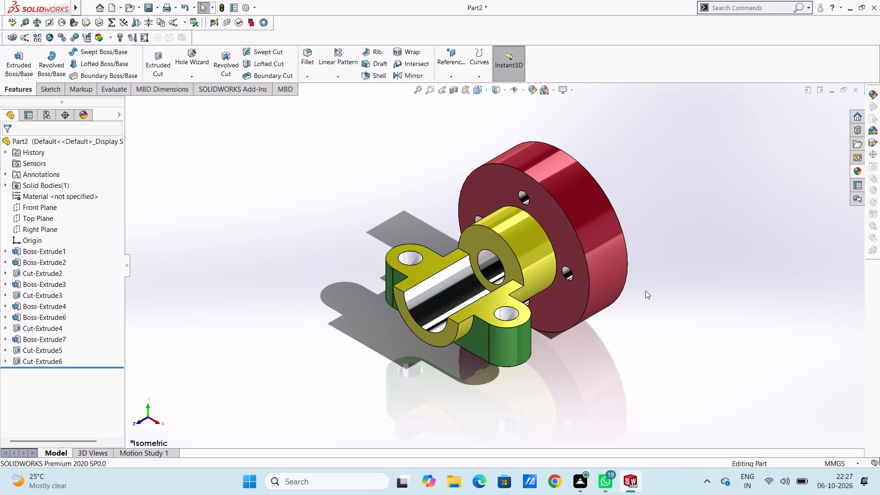
pyautogui.hotkey('ctrl', '7')
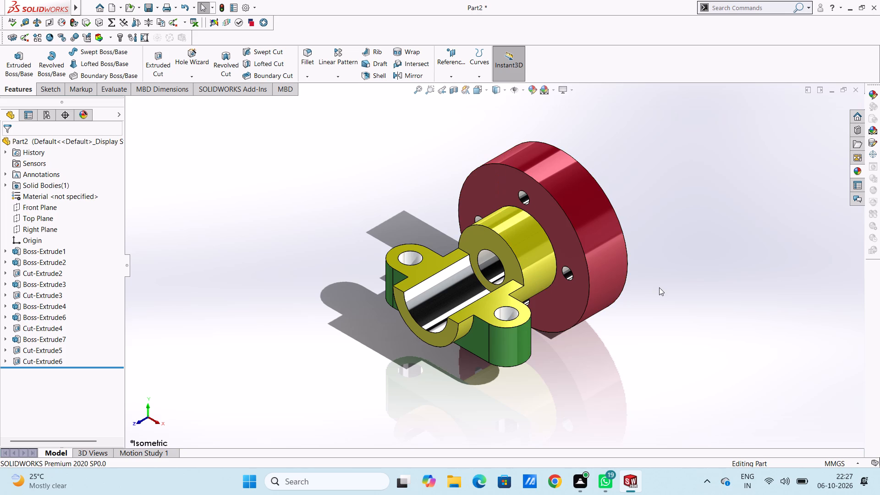
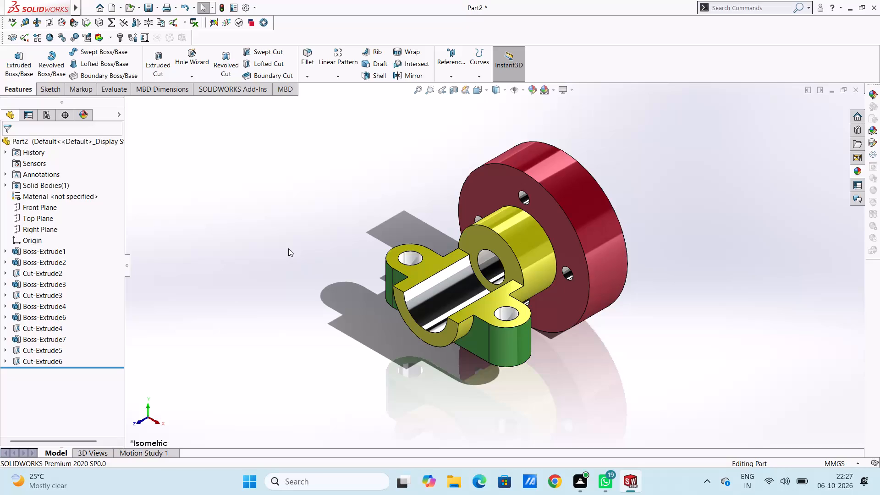
# Save the part in the Documents folder under the name Flanged Trunnion Bearing Bracket with Open Cradle.
pyautogui.hotkey('ctrl', 's')
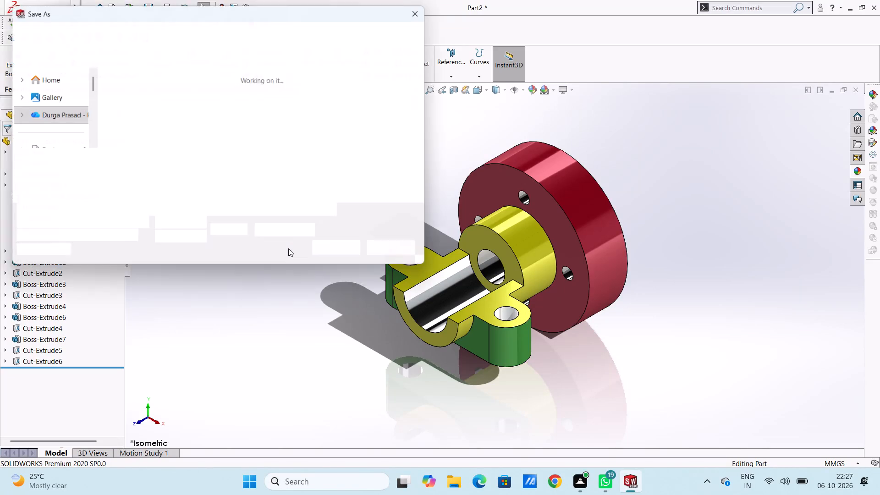
pyautogui.hotkey('ctrl', 'v')
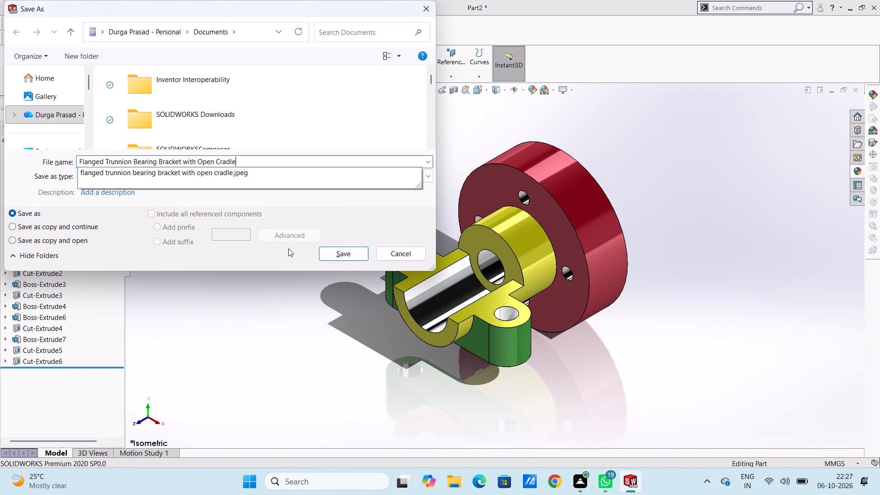
pyautogui.click(348, 256)
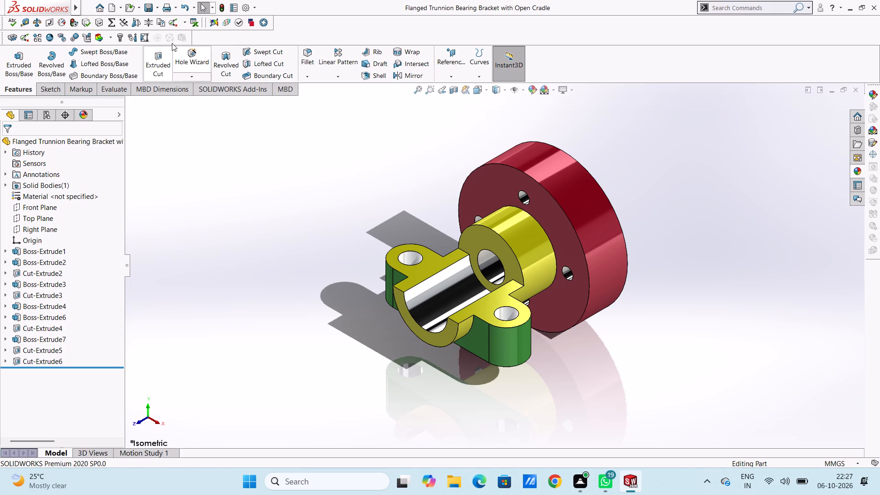
# Save a PDF version of the part in the Documents folder, keeping the same file name.
pyautogui.click(159, 8)
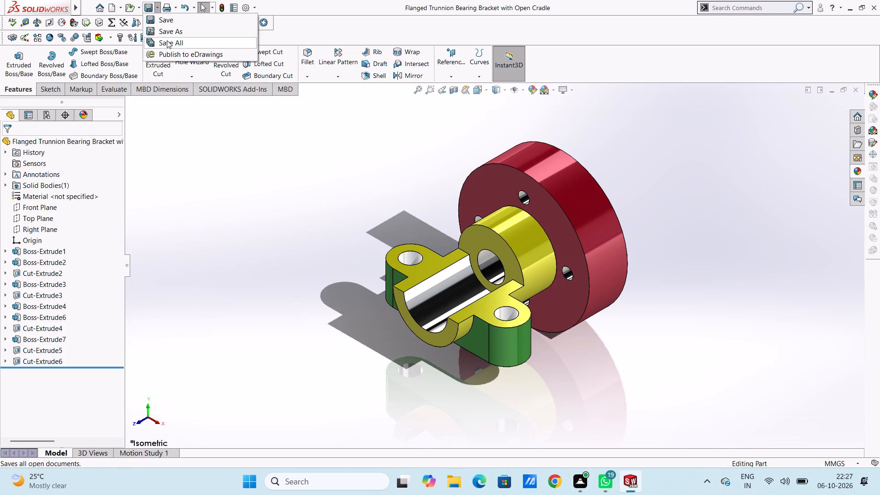
pyautogui.click(168, 29)
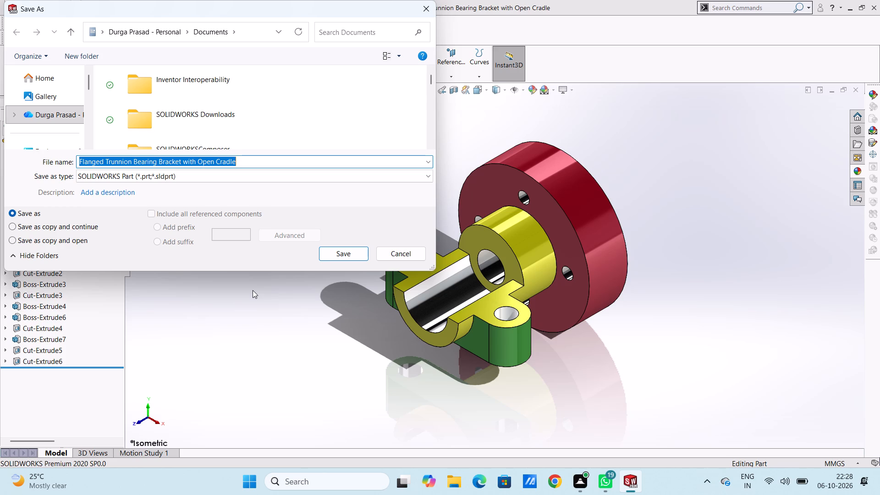
pyautogui.click(295, 174)
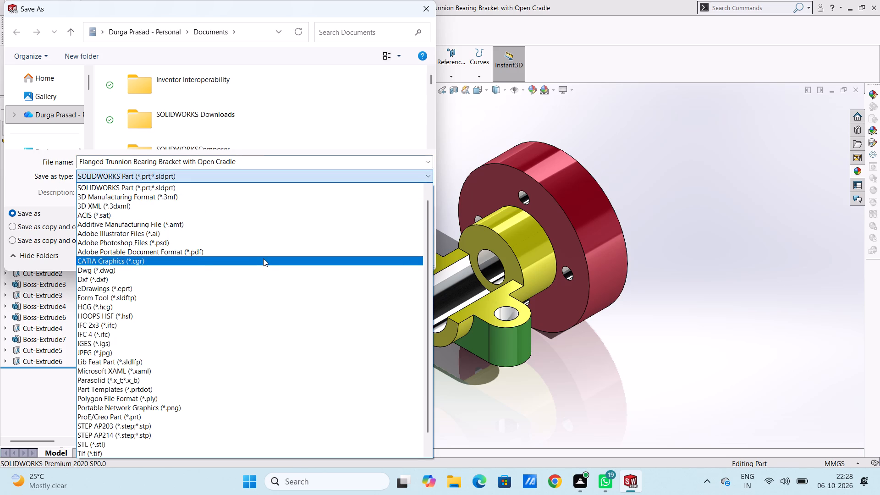
pyautogui.click(264, 255)
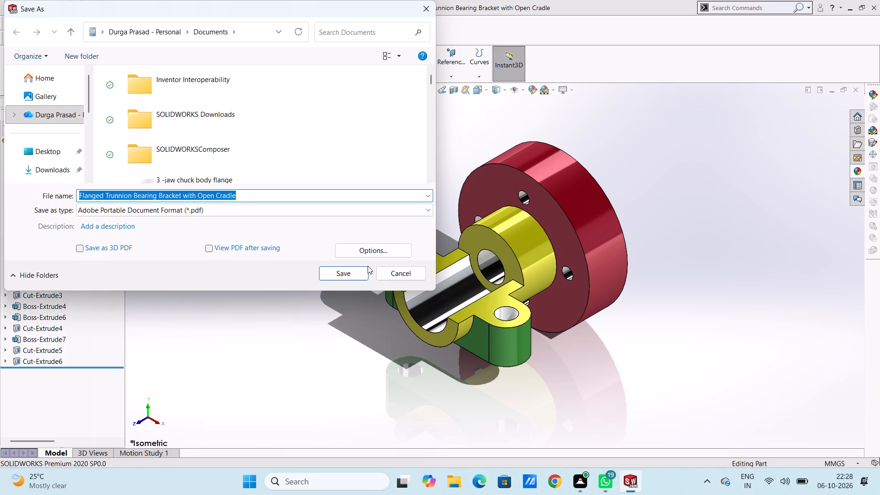
pyautogui.click(335, 273)
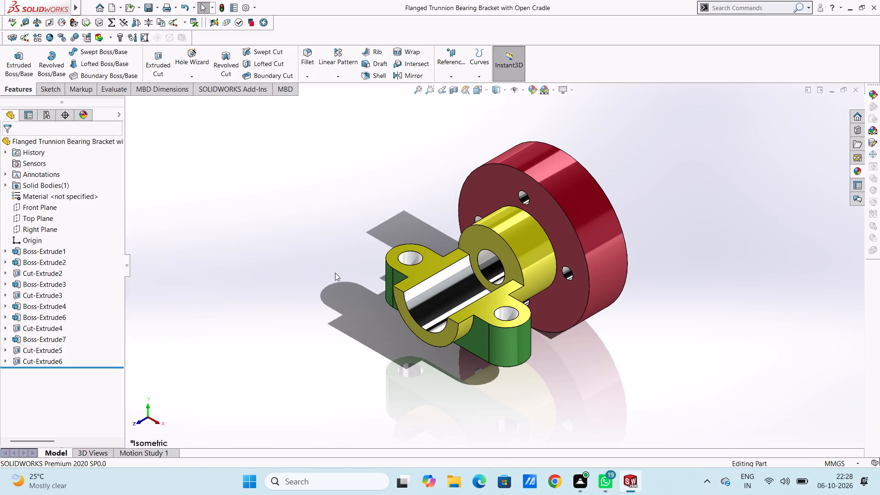